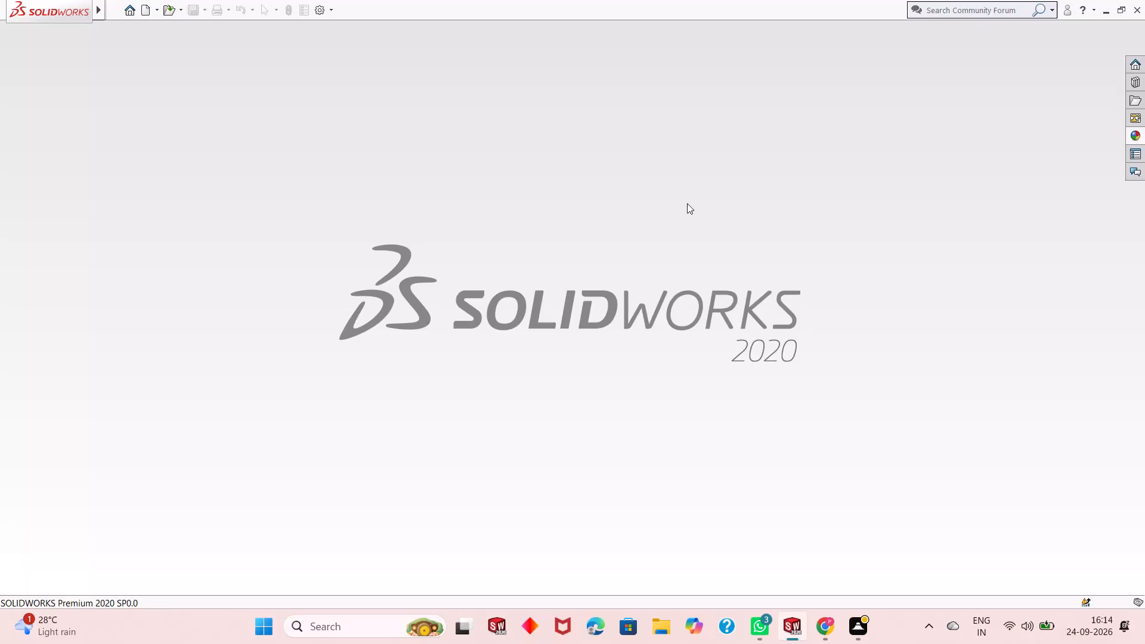
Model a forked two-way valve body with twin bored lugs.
Create a new part document.
{"action": "left_click", "coordinate": [144, 11]}
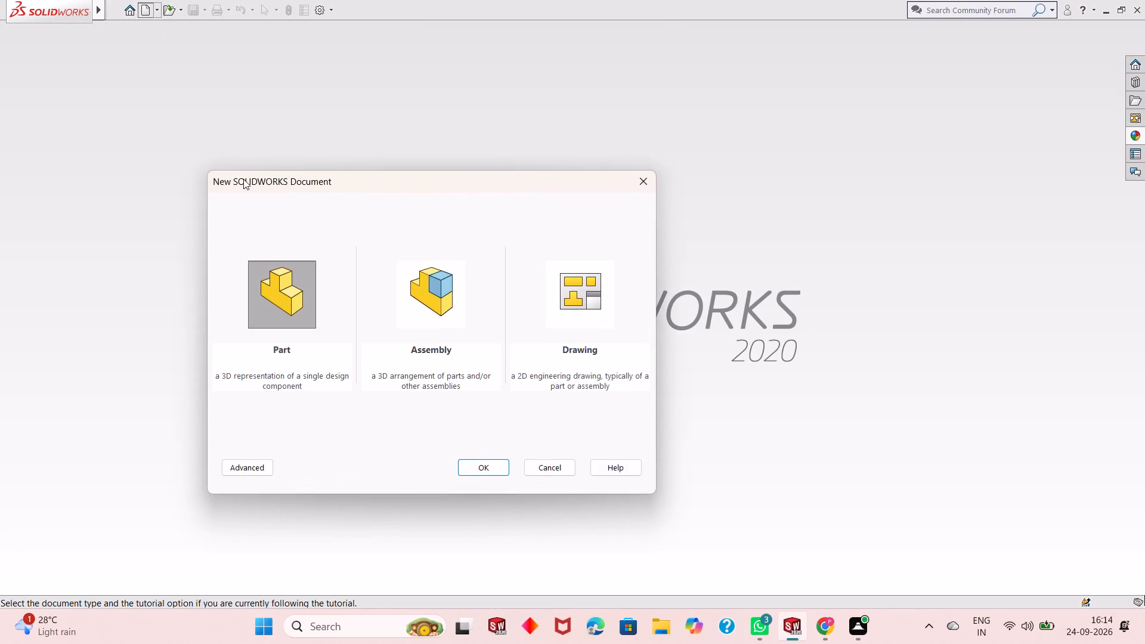
{"action": "double_click", "coordinate": [293, 307]}
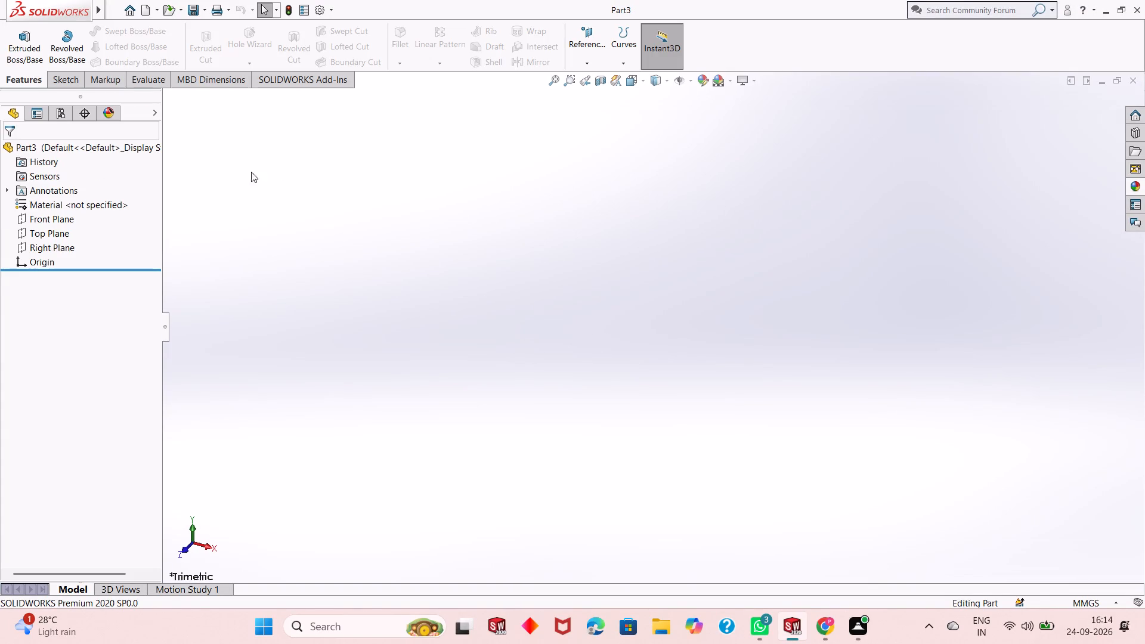
Sketch a circle about 60 mm in diameter on the Front Plane, centred on the origin.
{"action": "left_click", "coordinate": [55, 218]}
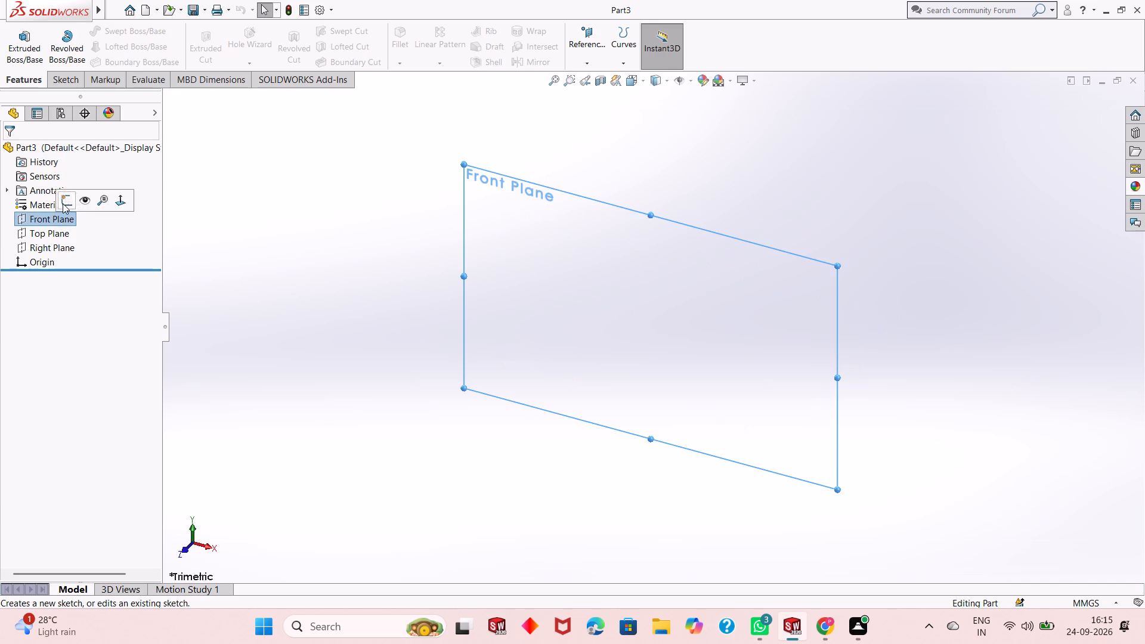
{"action": "left_click", "coordinate": [66, 199]}
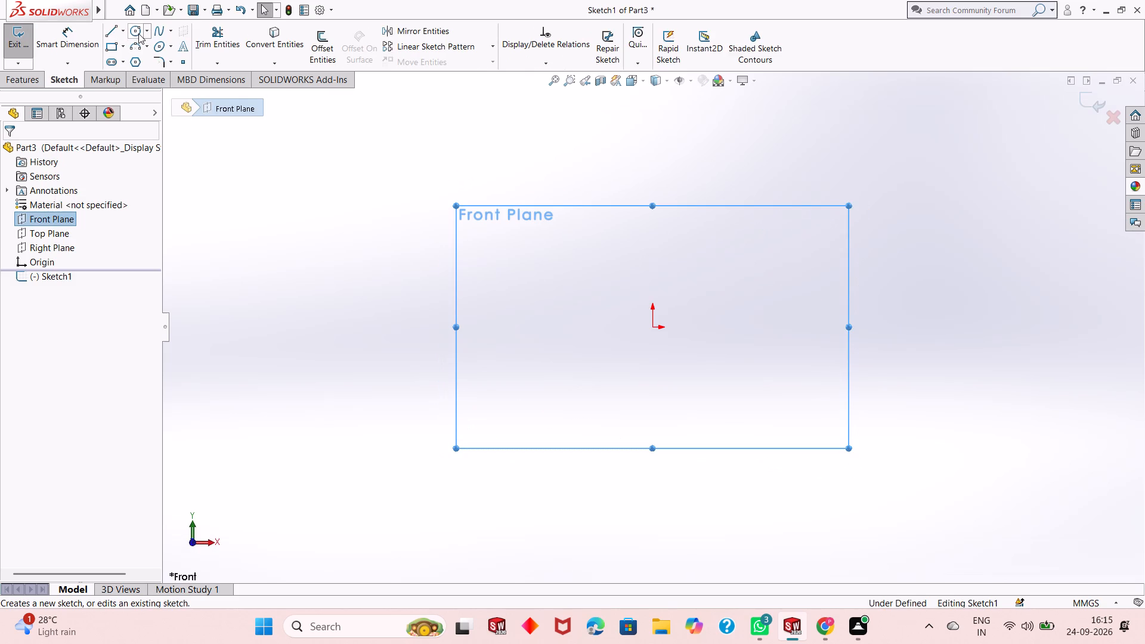
{"action": "left_click", "coordinate": [138, 33]}
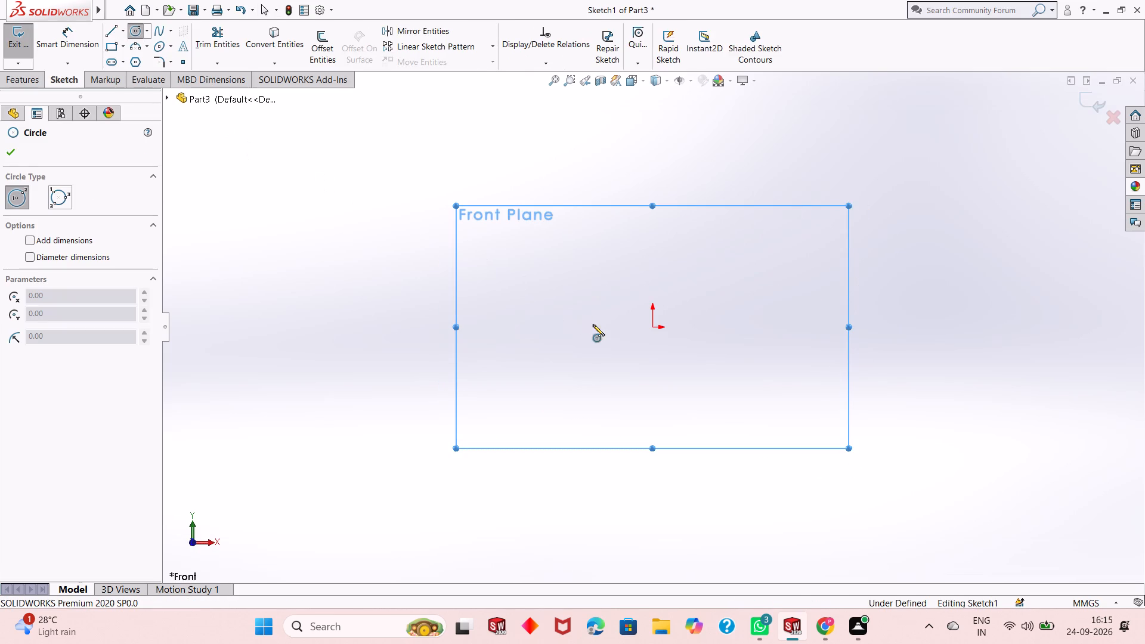
{"action": "left_click", "coordinate": [652, 326]}
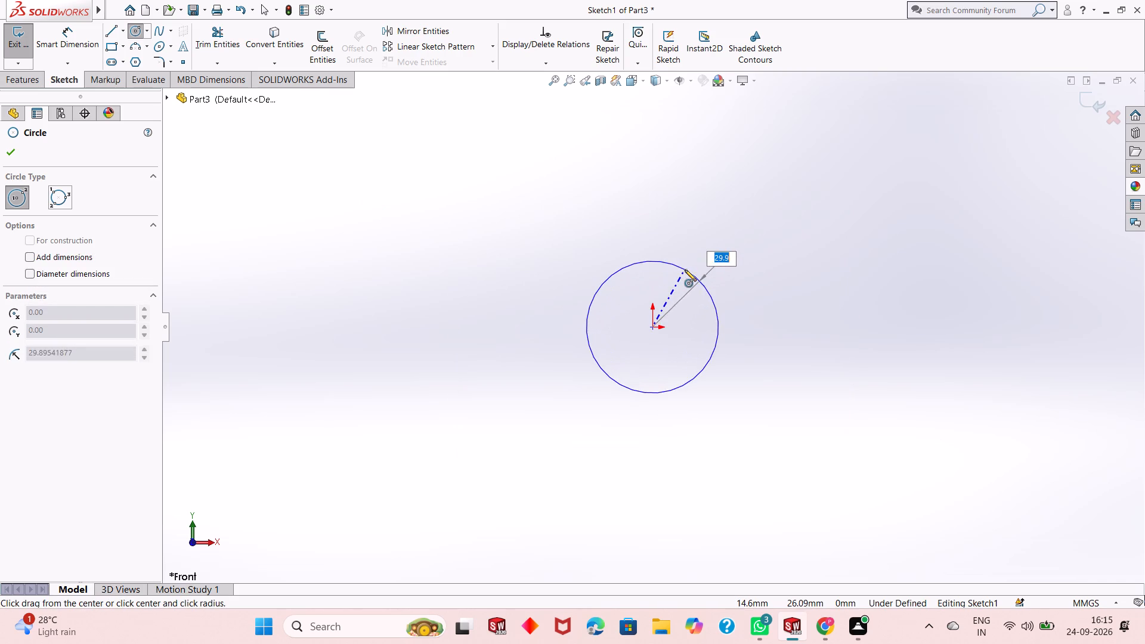
{"action": "left_click", "coordinate": [685, 270]}
{"action": "right_click", "coordinate": [315, 221]}
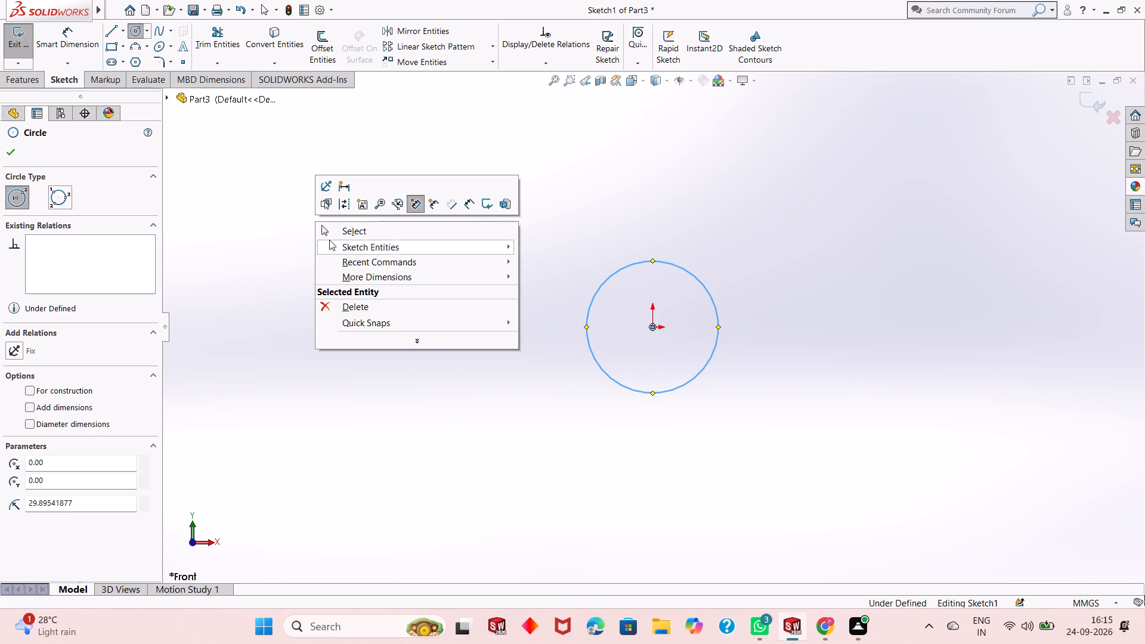
{"action": "left_click", "coordinate": [363, 228]}
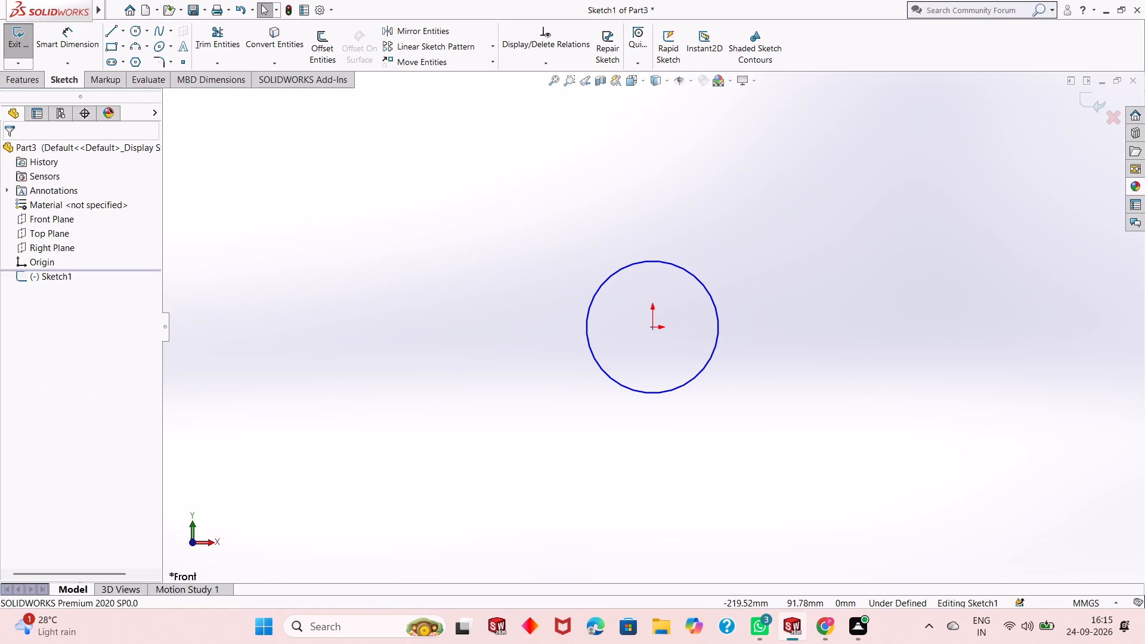
Dimension the circle's diameter as 80 mm.
{"action": "left_click", "coordinate": [70, 44]}
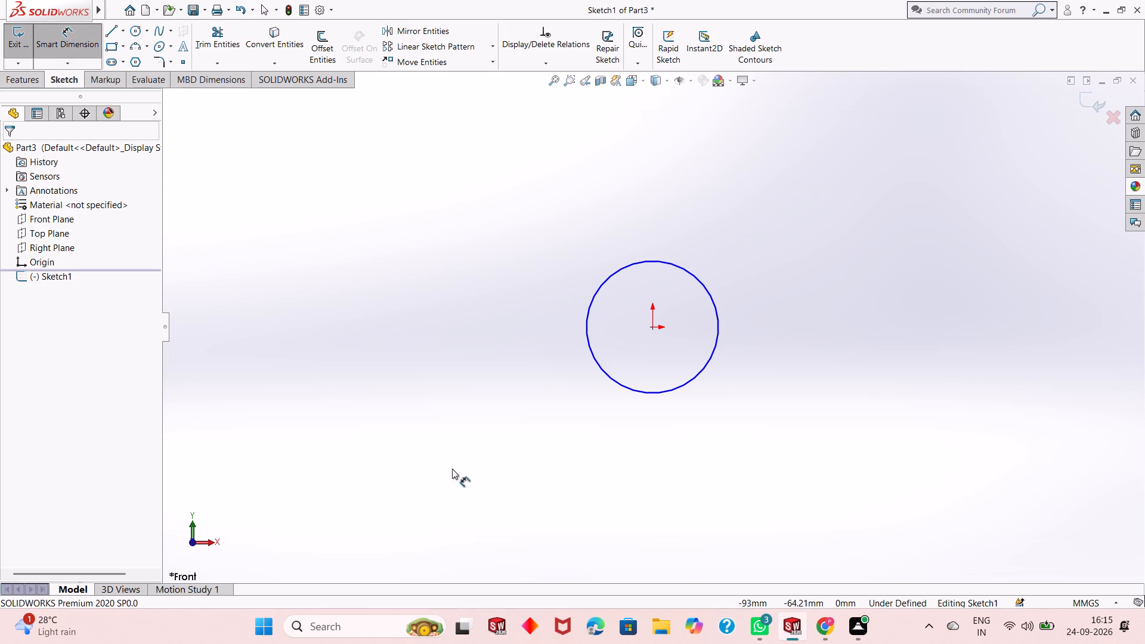
{"action": "left_click", "coordinate": [618, 384]}
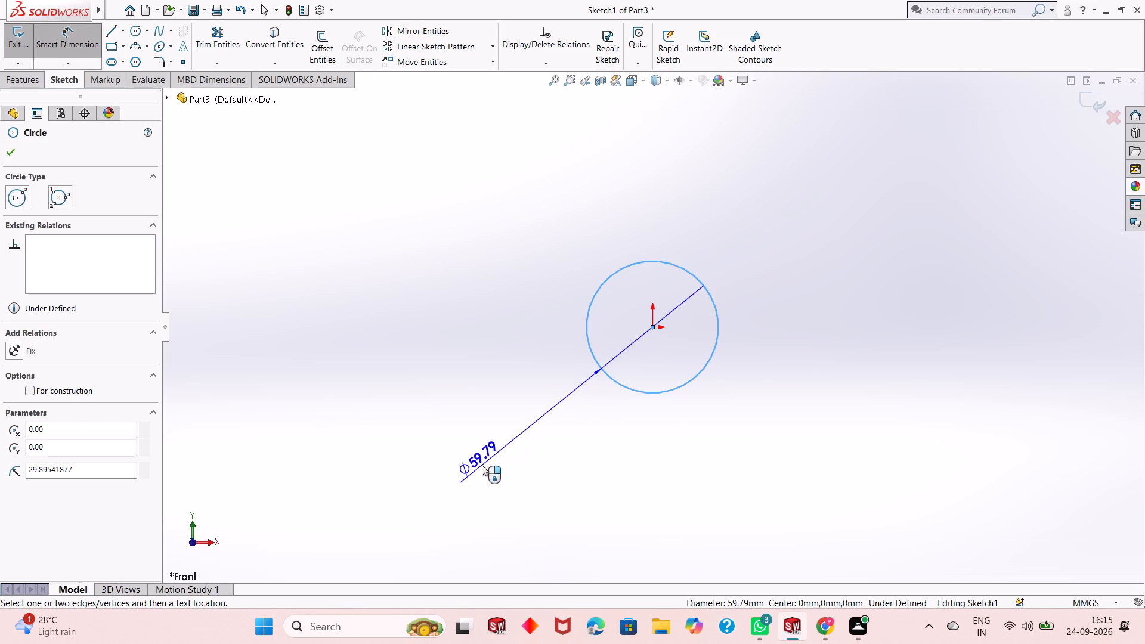
{"action": "left_click", "coordinate": [482, 465]}
{"action": "type", "text": "80"}
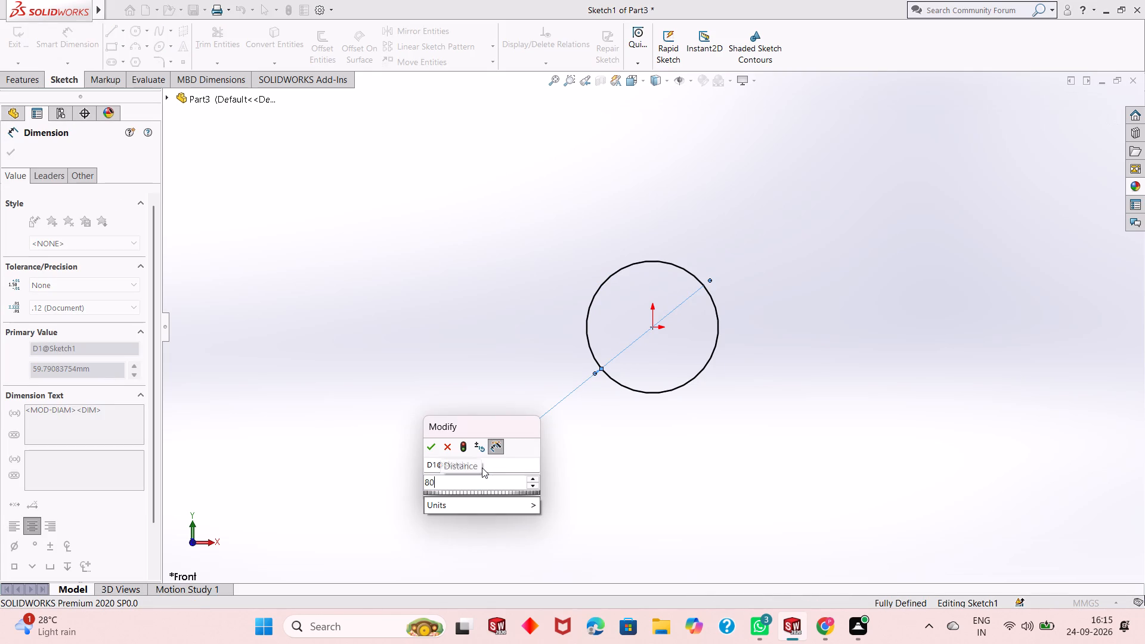
{"action": "key", "text": "Return"}
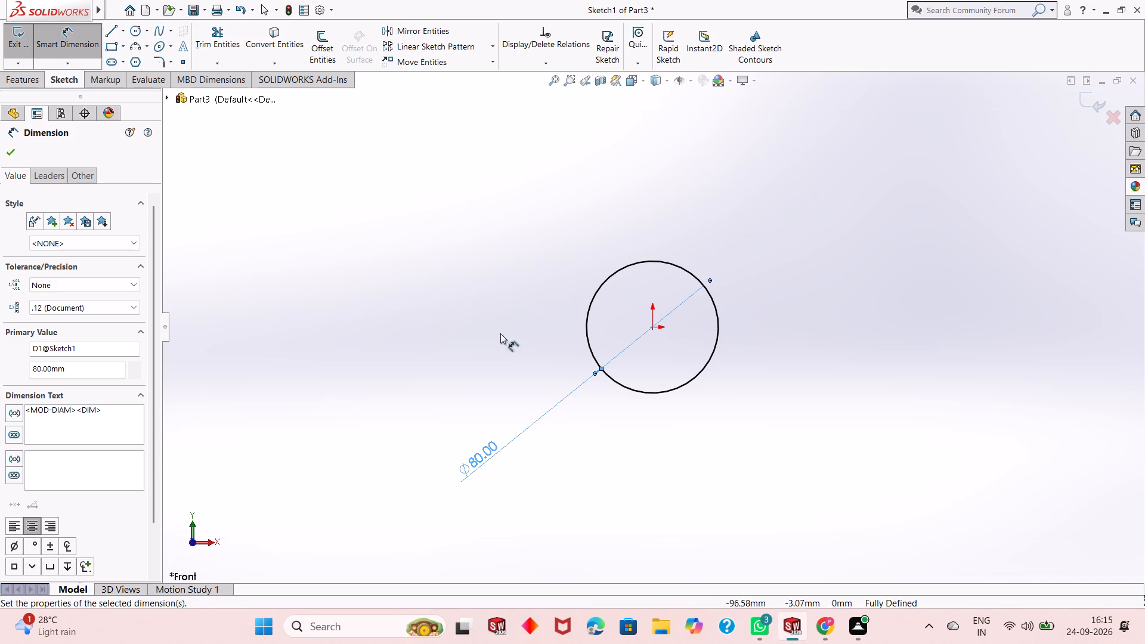
{"action": "right_click", "coordinate": [331, 221]}
{"action": "left_click", "coordinate": [366, 259]}
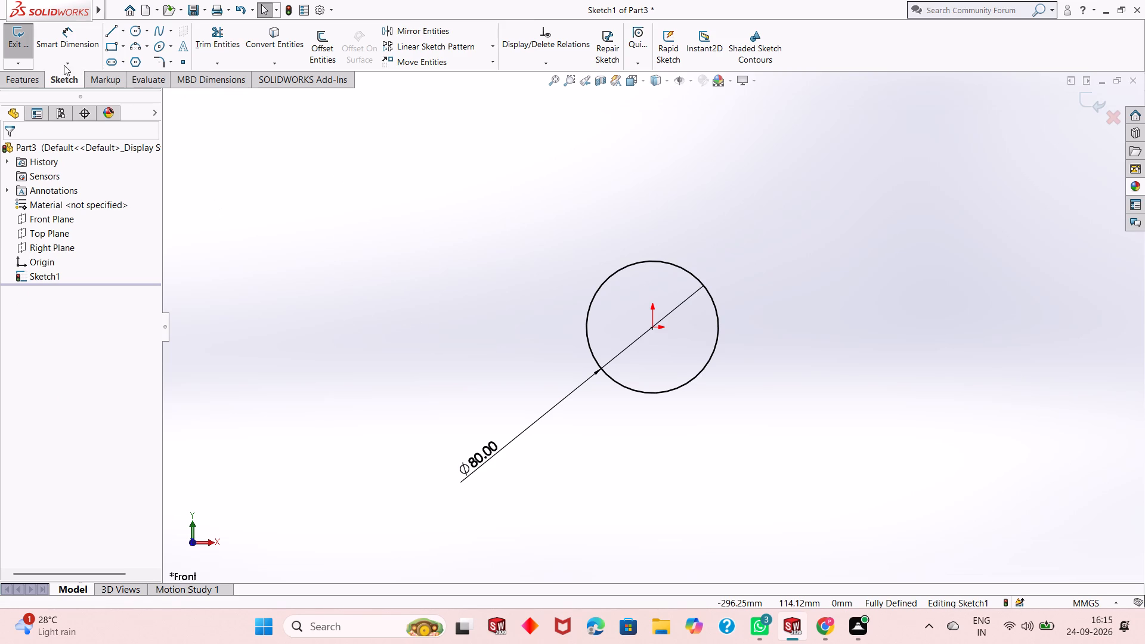
Extrude the circle as a solid boss to a blind depth of 45 mm in the reversed direction.
{"action": "left_click", "coordinate": [28, 85]}
{"action": "left_click", "coordinate": [32, 36]}
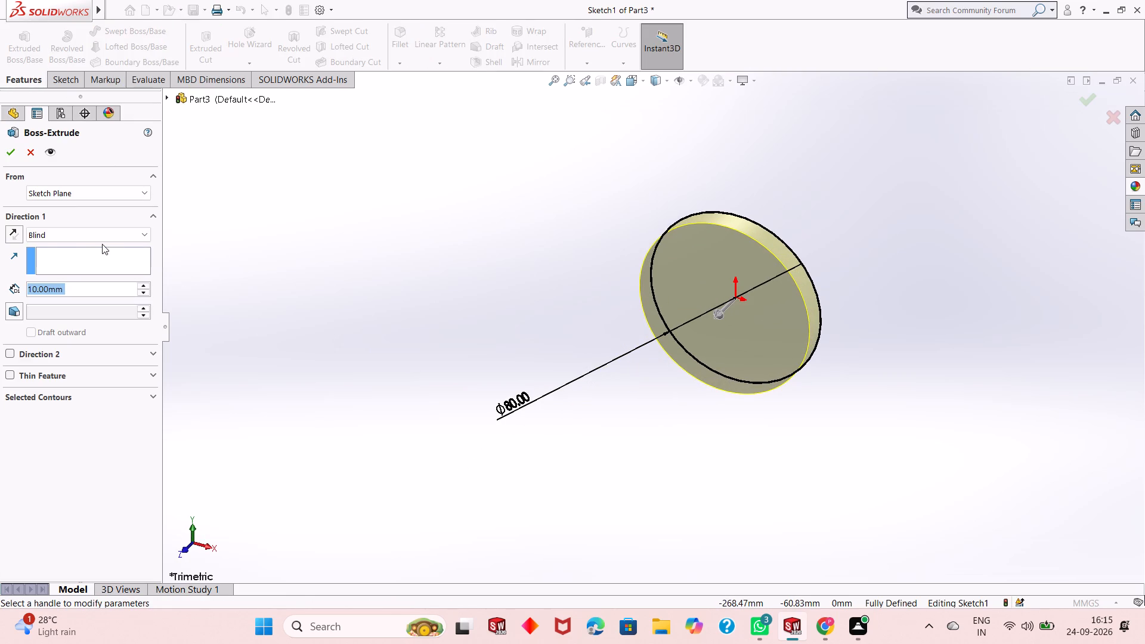
{"action": "left_click", "coordinate": [11, 233]}
{"action": "double_click", "coordinate": [94, 290]}
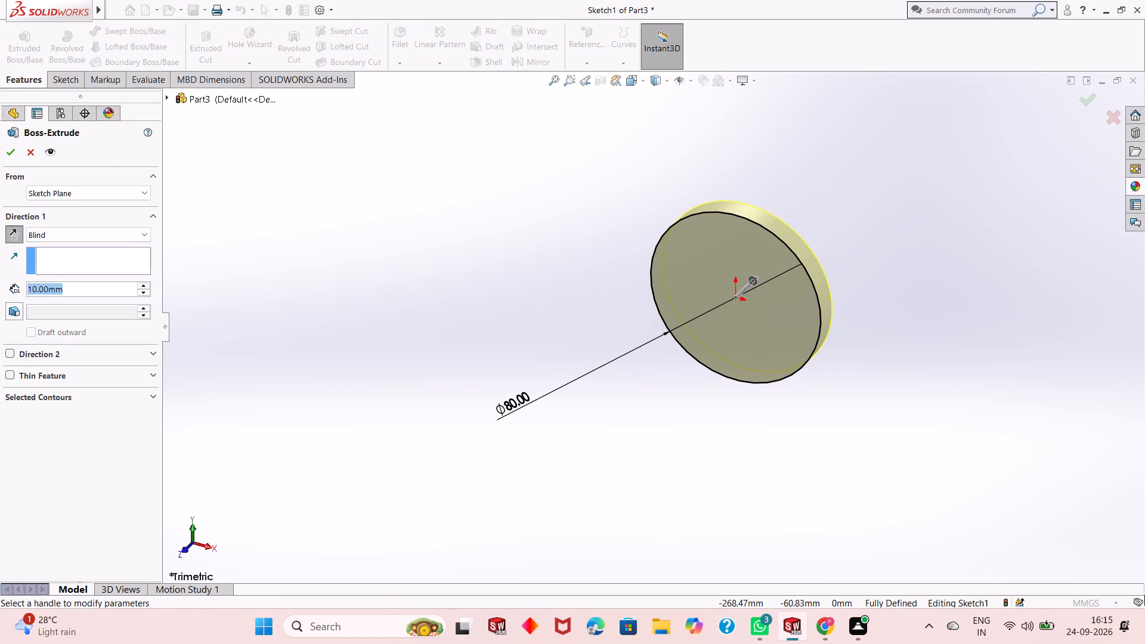
{"action": "type", "text": "45"}
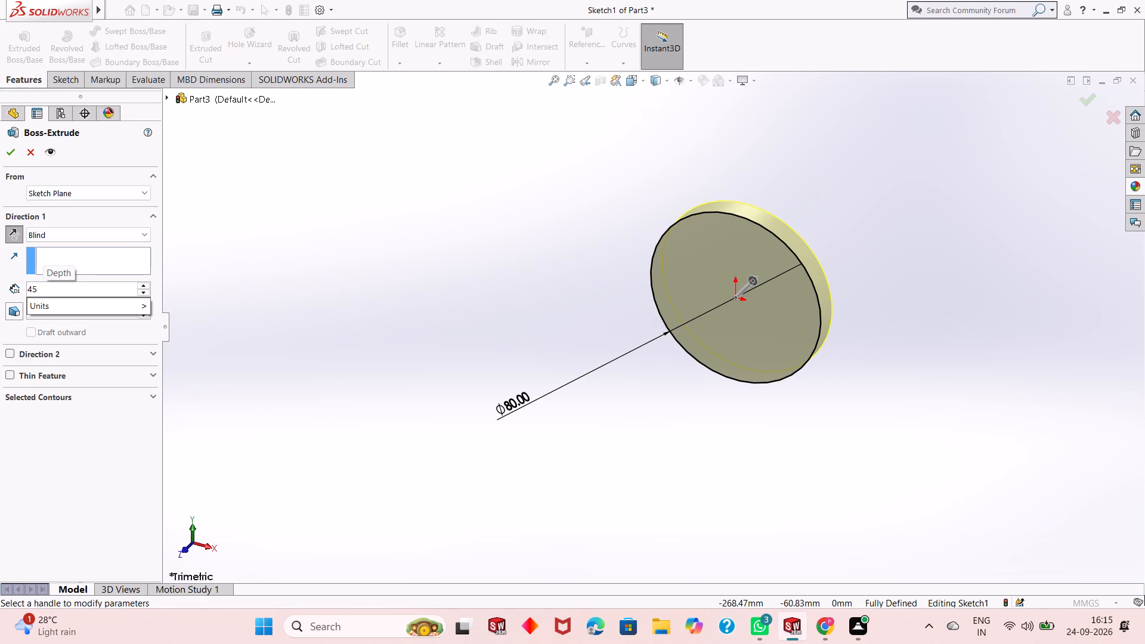
{"action": "key", "text": "Return"}
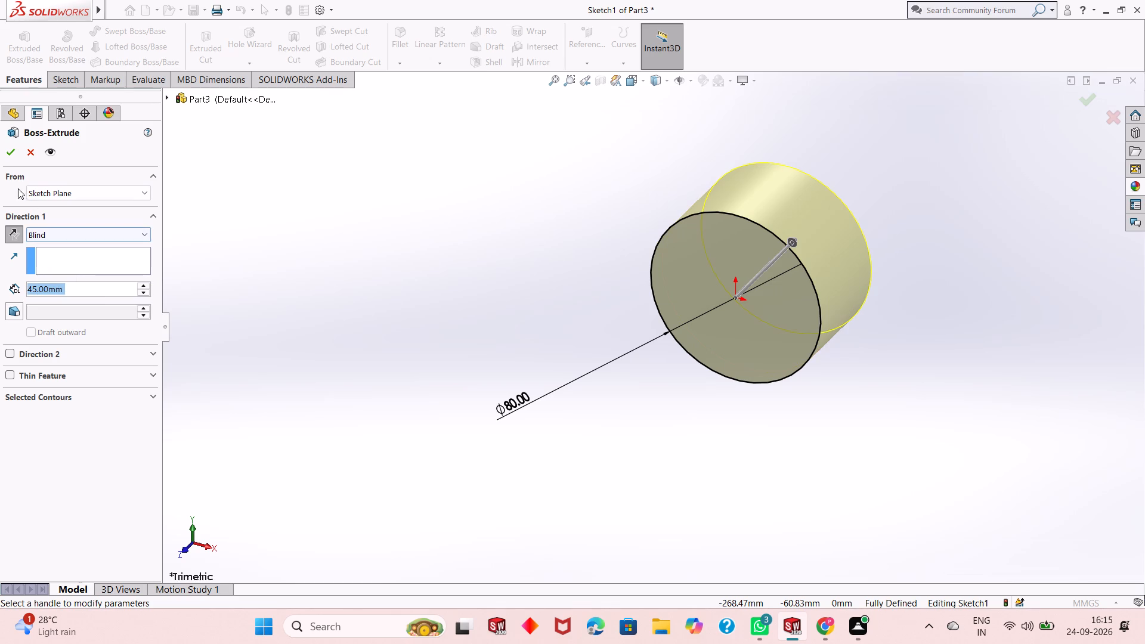
{"action": "left_click", "coordinate": [2, 157]}
{"action": "left_click", "coordinate": [502, 333]}
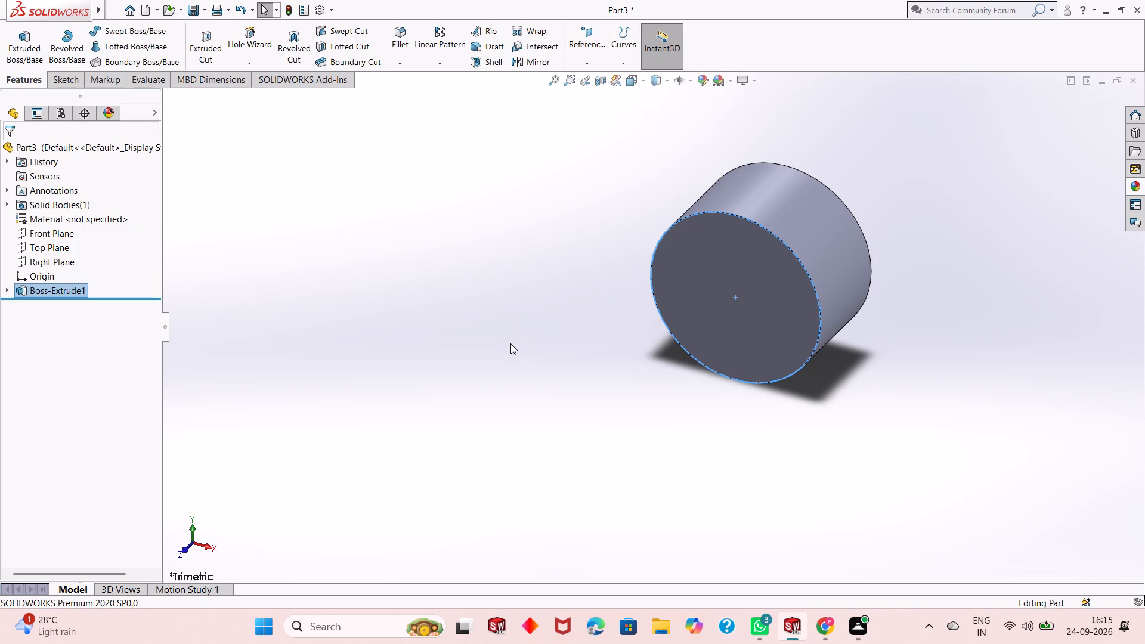
Create a reference plane offset 160 mm from the Front Plane, with the offset flipped toward the cylinder's side.
{"action": "scroll", "coordinate": [510, 343], "scroll_direction": "up", "scroll_amount": 3}
{"action": "scroll", "coordinate": [919, 263], "scroll_direction": "down", "scroll_amount": 2}
{"action": "scroll", "coordinate": [739, 323], "scroll_direction": "up", "scroll_amount": 2}
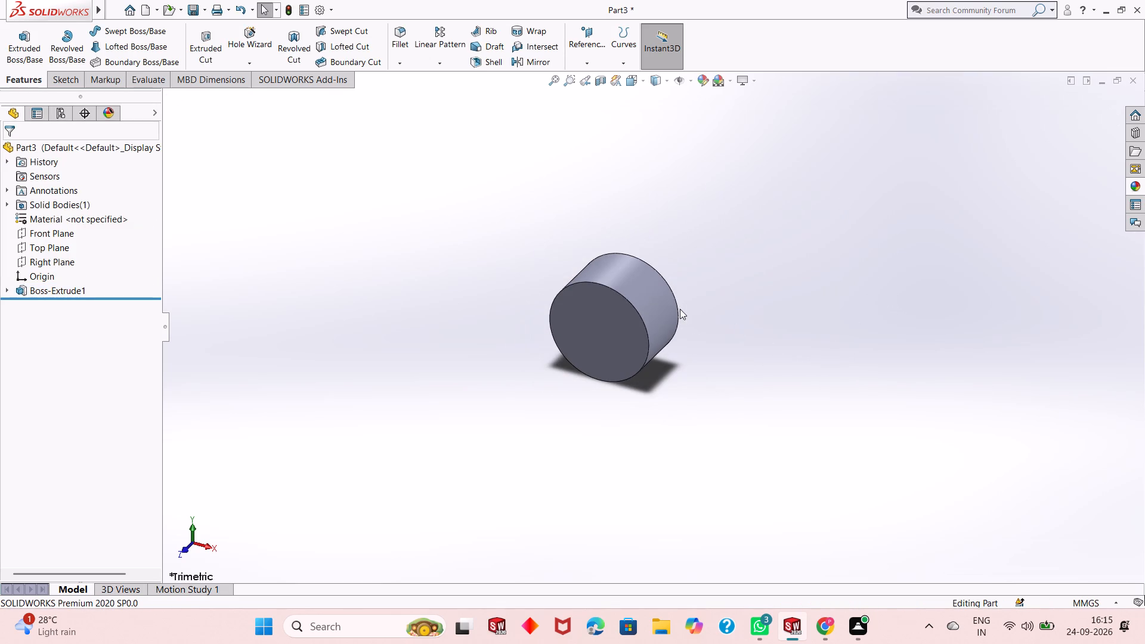
{"action": "middle_click_drag", "start_coordinate": [680, 309], "coordinate": [598, 247]}
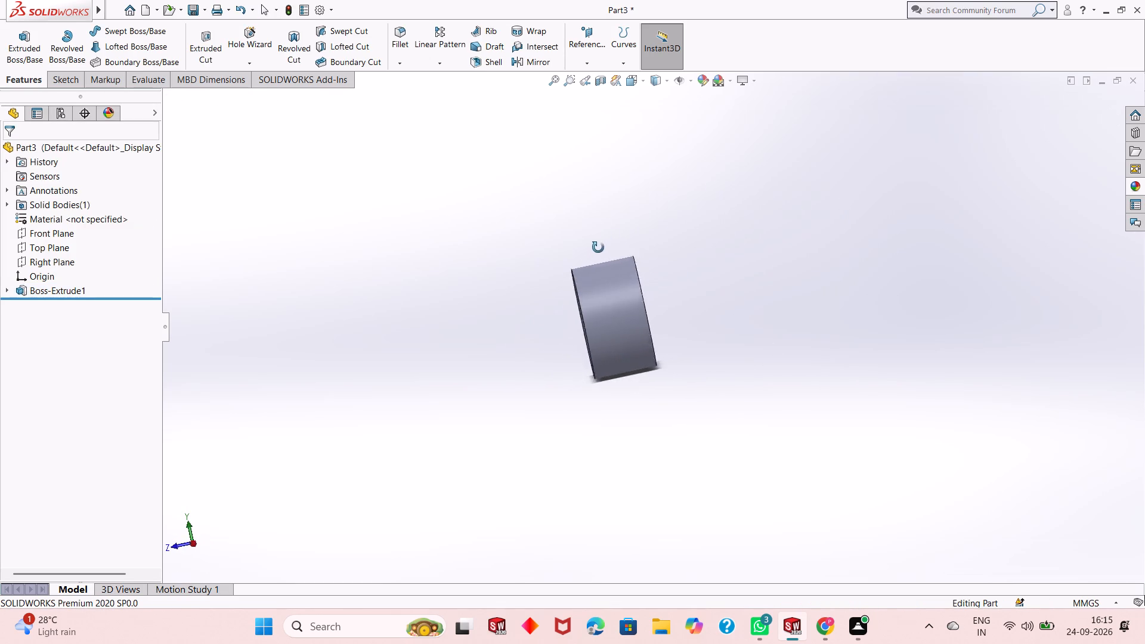
{"action": "middle_click_drag", "start_coordinate": [598, 247], "coordinate": [609, 232]}
{"action": "middle_click_drag", "start_coordinate": [620, 267], "coordinate": [660, 318]}
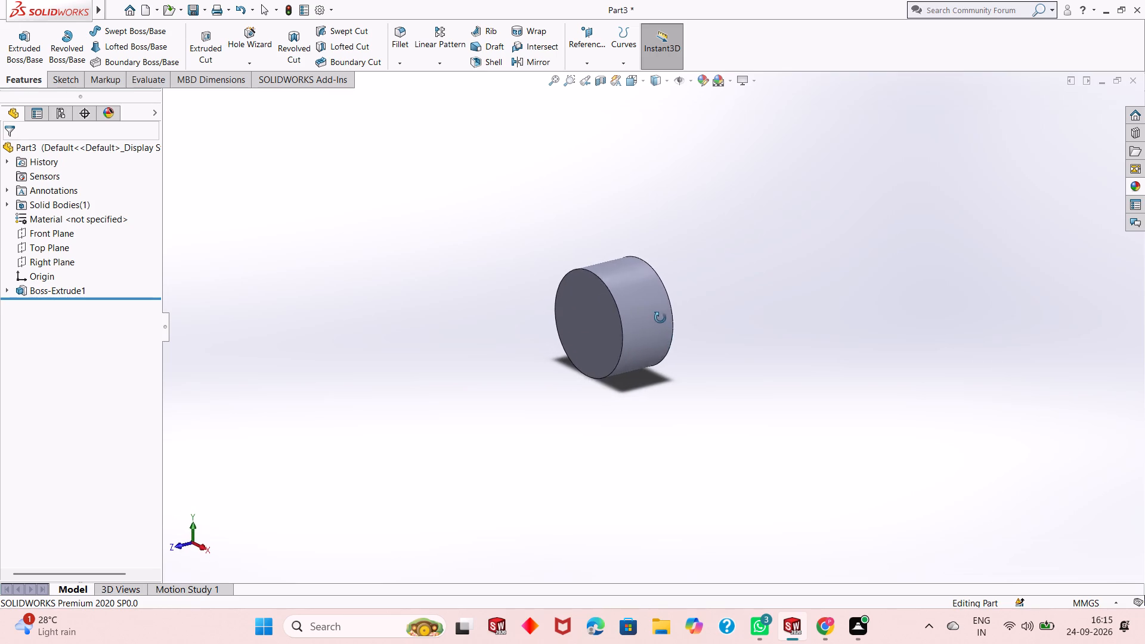
{"action": "middle_click_drag", "start_coordinate": [660, 318], "coordinate": [627, 340]}
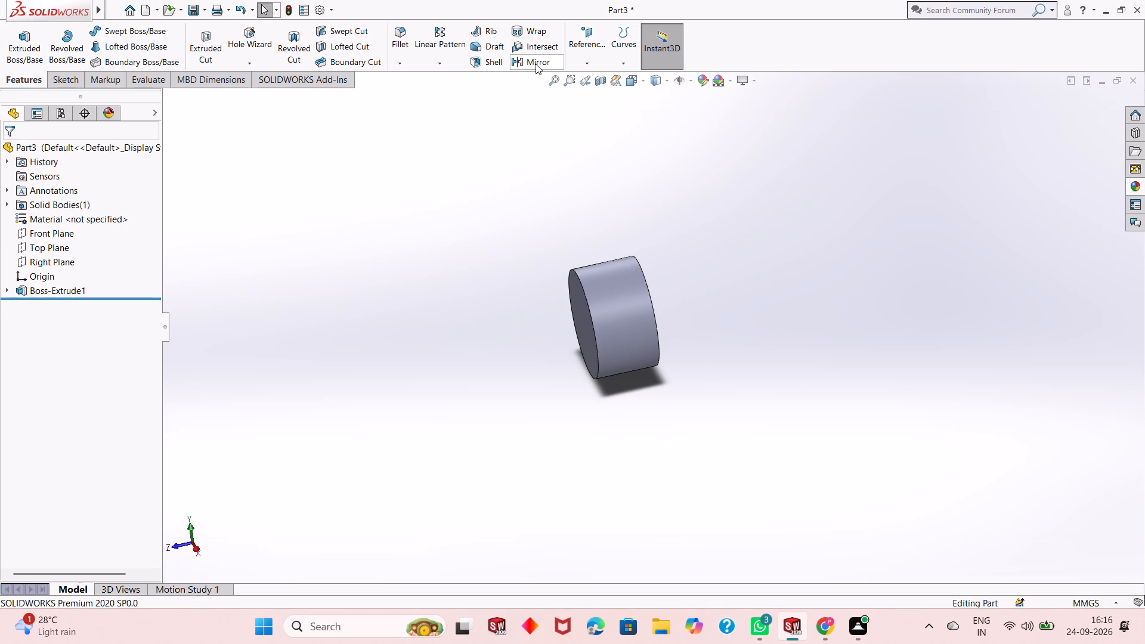
{"action": "left_click", "coordinate": [577, 58]}
{"action": "left_click", "coordinate": [601, 78]}
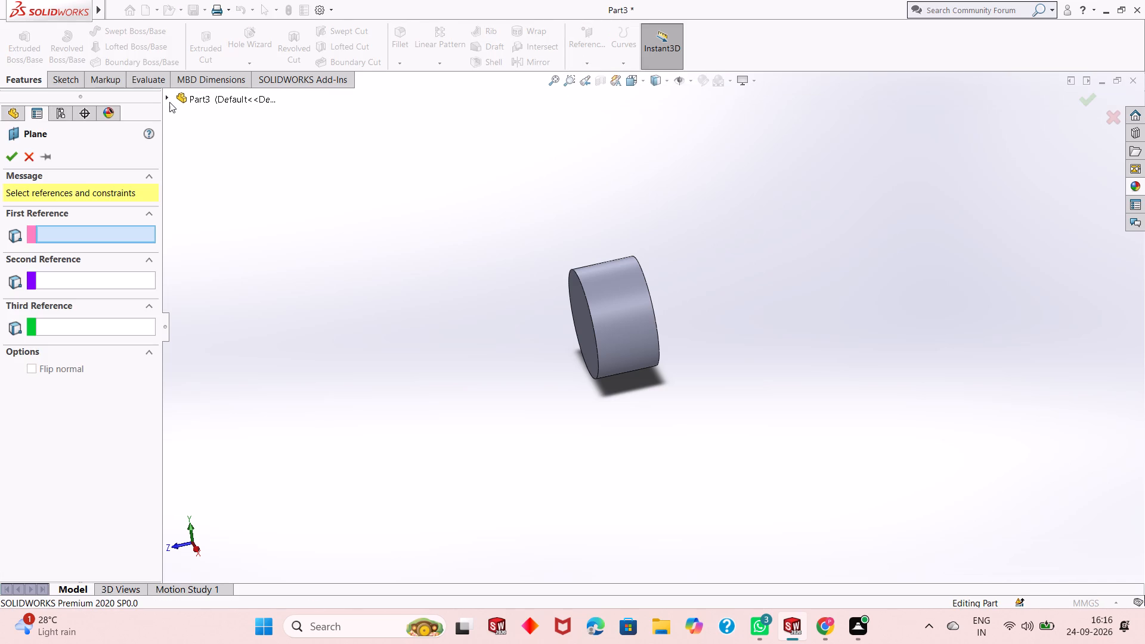
{"action": "left_click", "coordinate": [169, 102]}
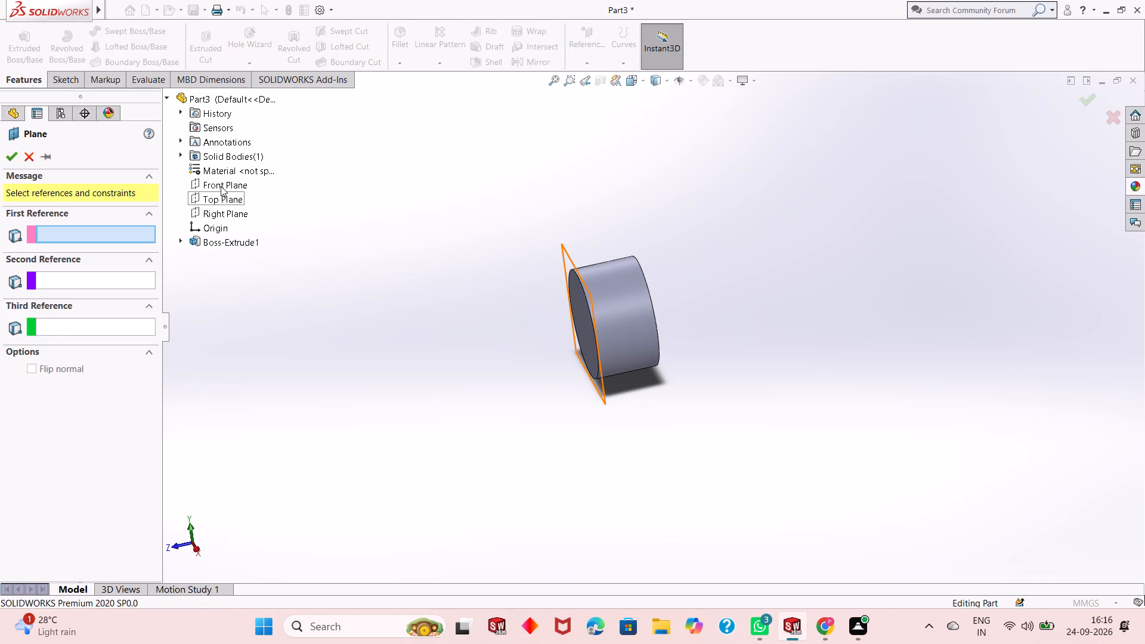
{"action": "left_click", "coordinate": [221, 186]}
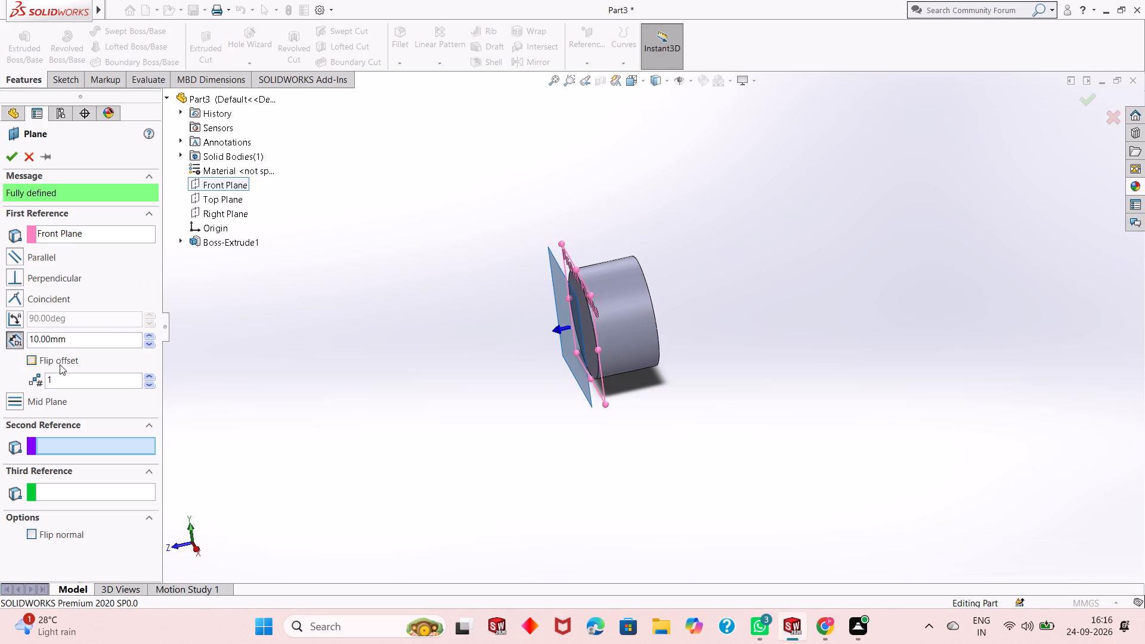
{"action": "left_click", "coordinate": [60, 363]}
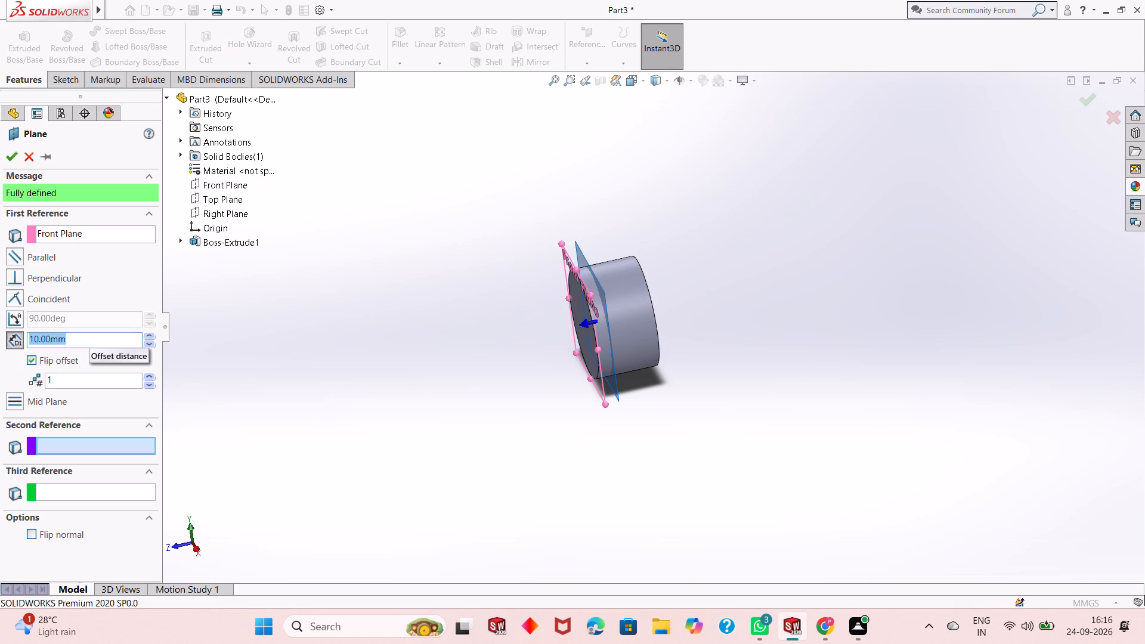
{"action": "type", "text": "160"}
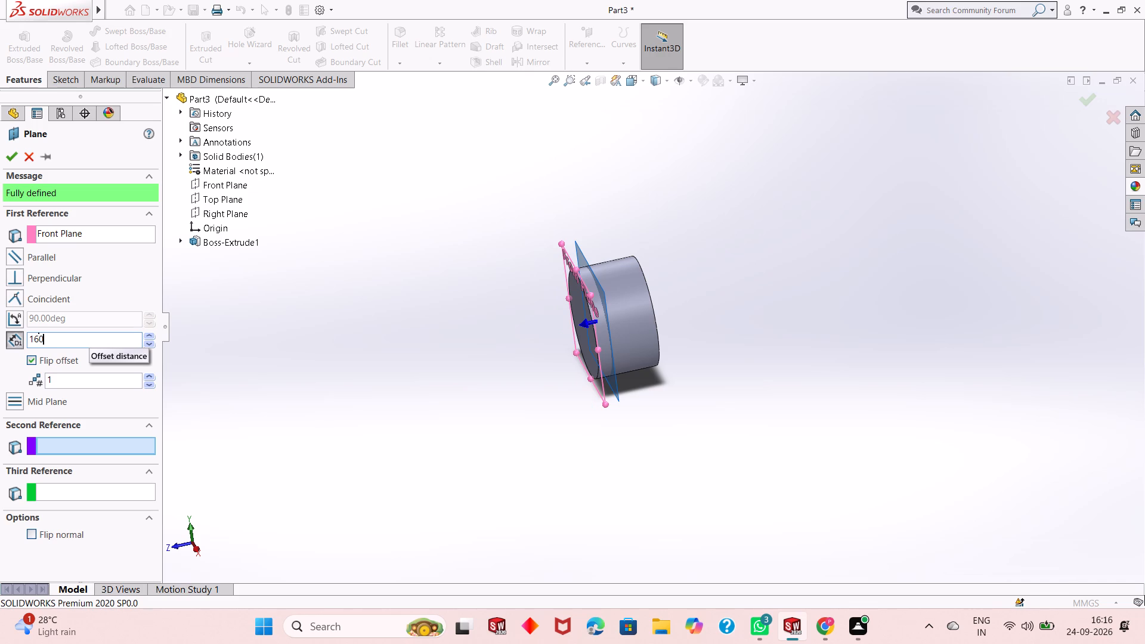
{"action": "key", "text": "Return"}
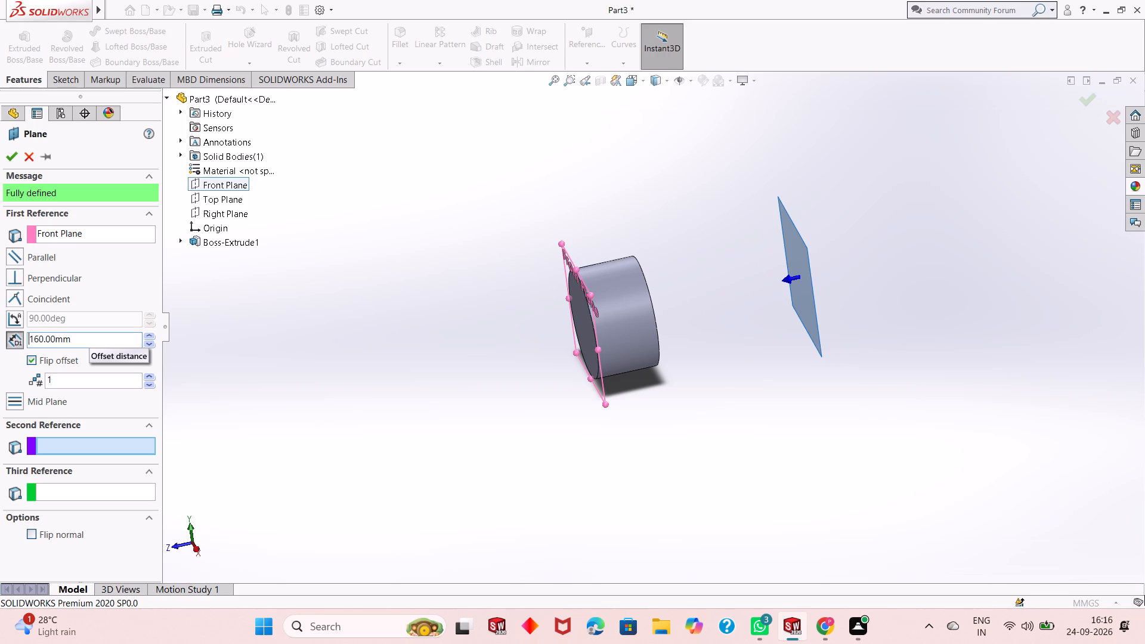
{"action": "left_click", "coordinate": [7, 154]}
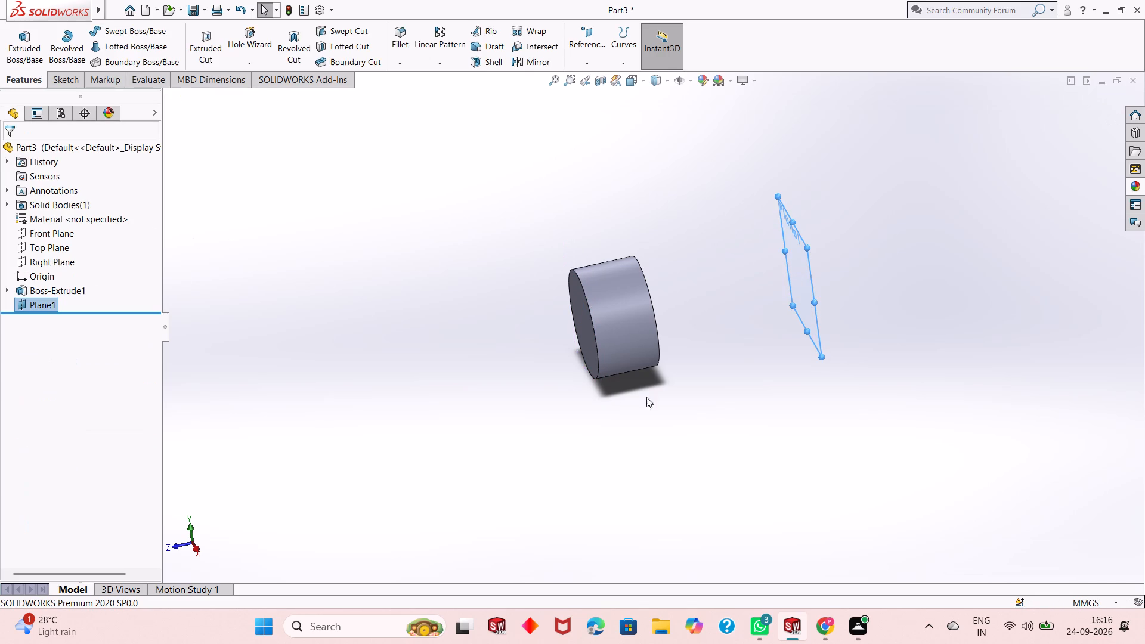
Sketch a circle about 70 mm in diameter on the offset reference plane, centred on the origin.
{"action": "middle_click_drag", "start_coordinate": [524, 416], "coordinate": [399, 429]}
{"action": "right_click", "coordinate": [700, 366]}
{"action": "left_click", "coordinate": [731, 350]}
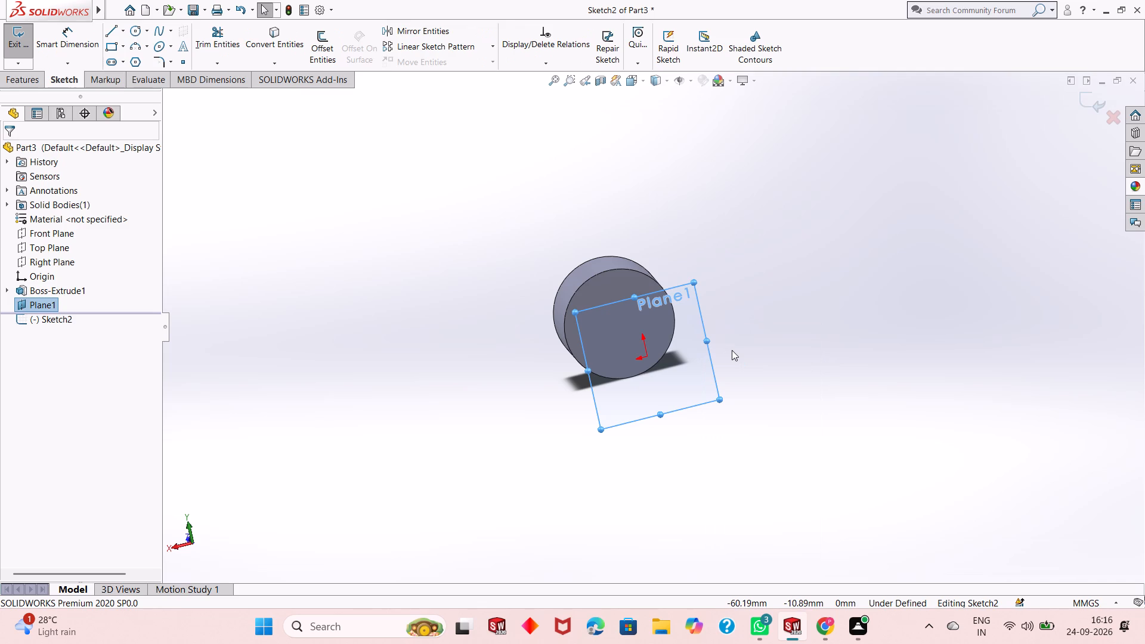
{"action": "key", "text": "ctrl+8"}
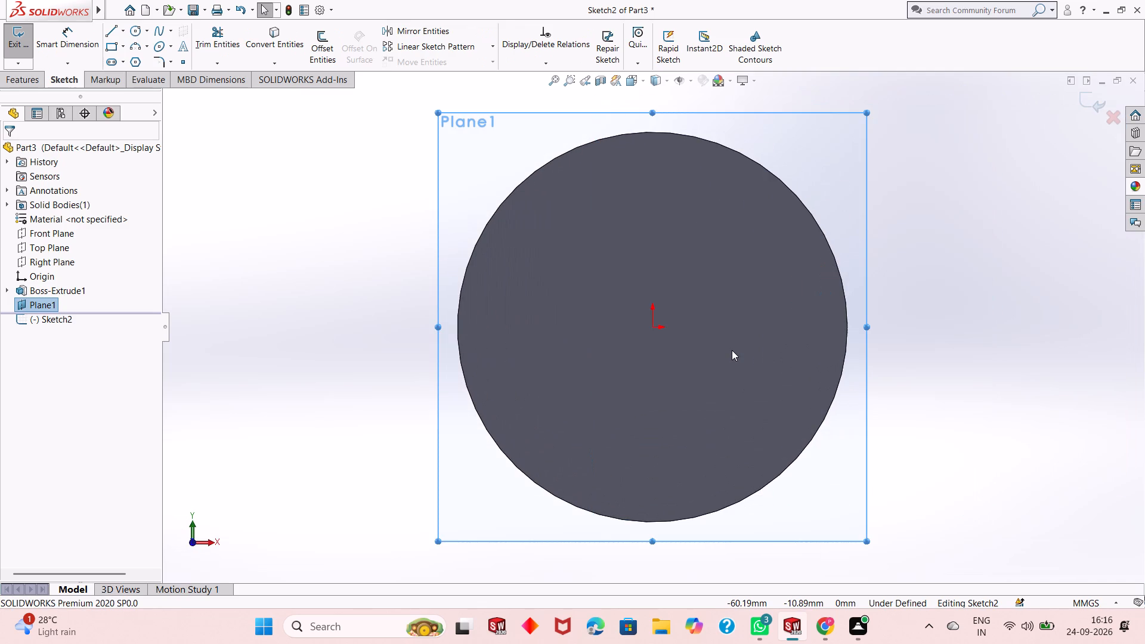
{"action": "key", "text": "ctrl+8"}
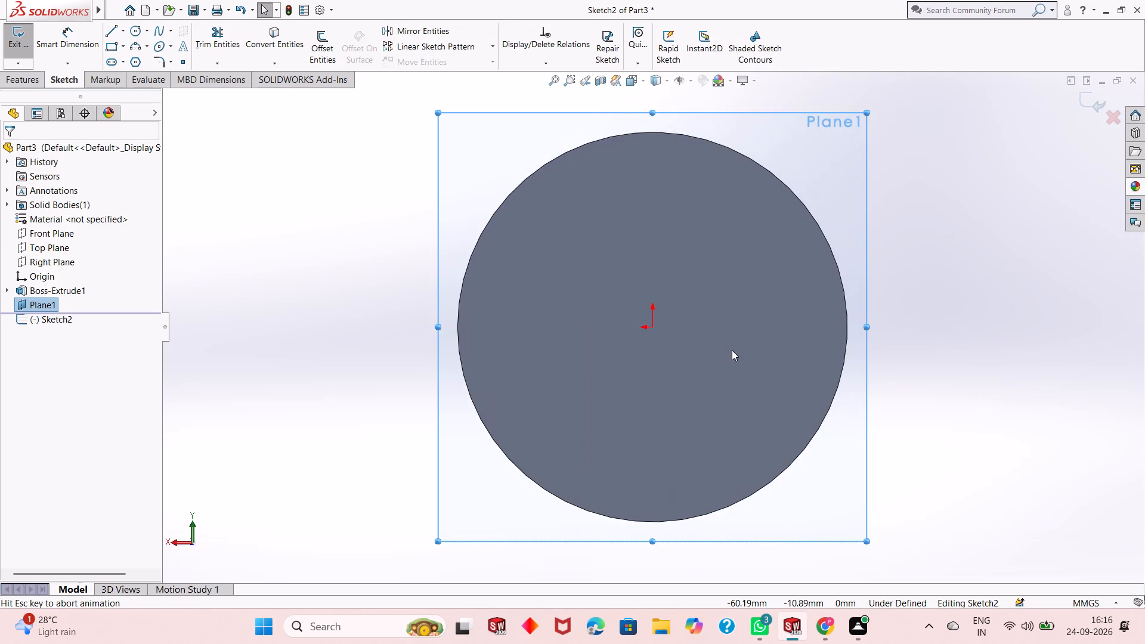
{"action": "scroll", "coordinate": [692, 336], "scroll_direction": "up", "scroll_amount": 1}
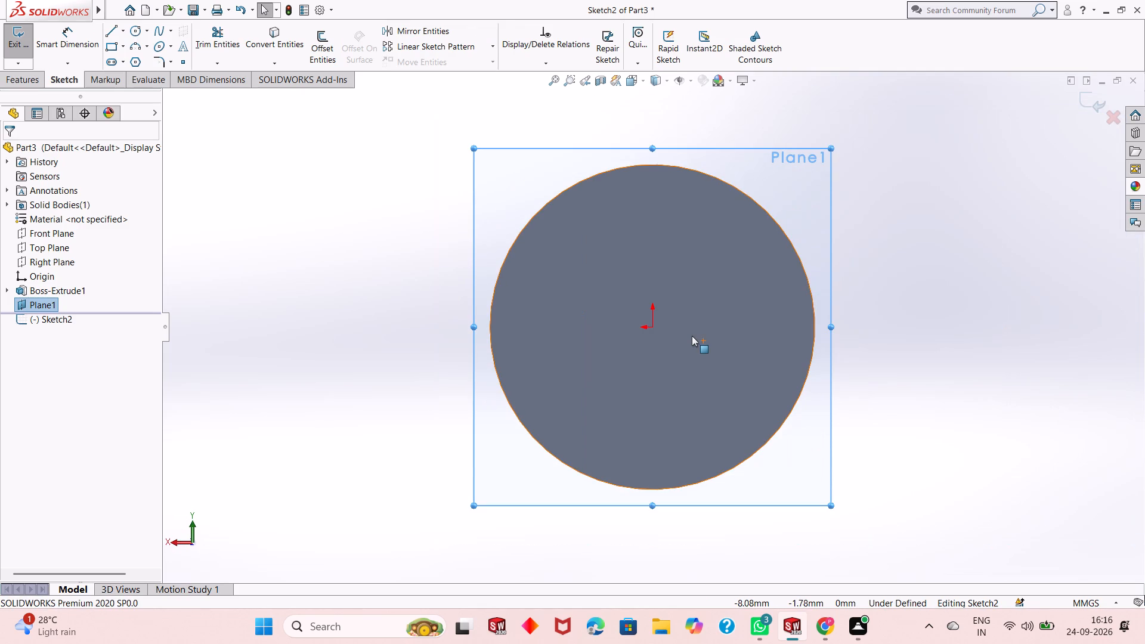
{"action": "left_click", "coordinate": [914, 340]}
{"action": "scroll", "coordinate": [680, 363], "scroll_direction": "up", "scroll_amount": 1}
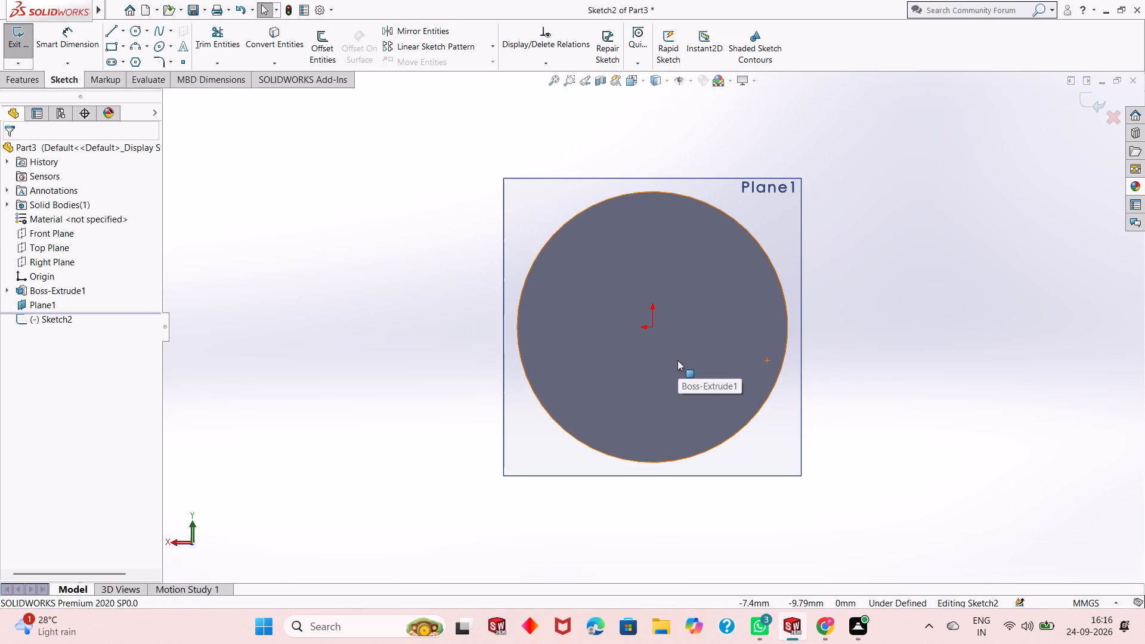
{"action": "scroll", "coordinate": [669, 305], "scroll_direction": "down", "scroll_amount": 1}
{"action": "scroll", "coordinate": [712, 348], "scroll_direction": "up", "scroll_amount": 1}
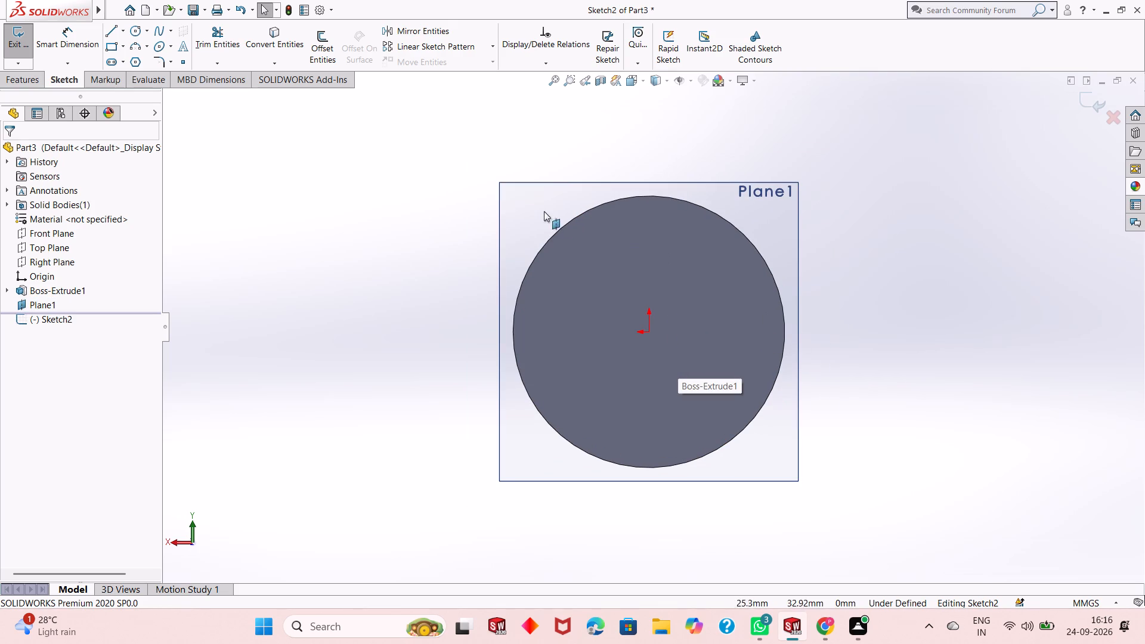
{"action": "left_click", "coordinate": [135, 29]}
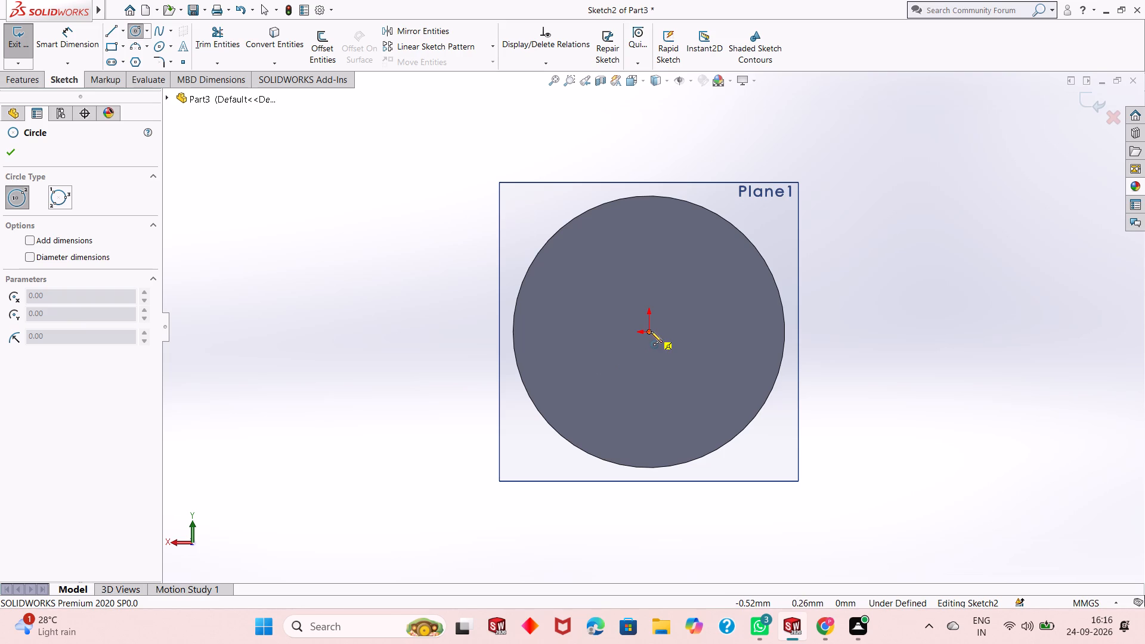
{"action": "left_click", "coordinate": [651, 331]}
{"action": "left_click", "coordinate": [704, 226]}
{"action": "right_click", "coordinate": [367, 161]}
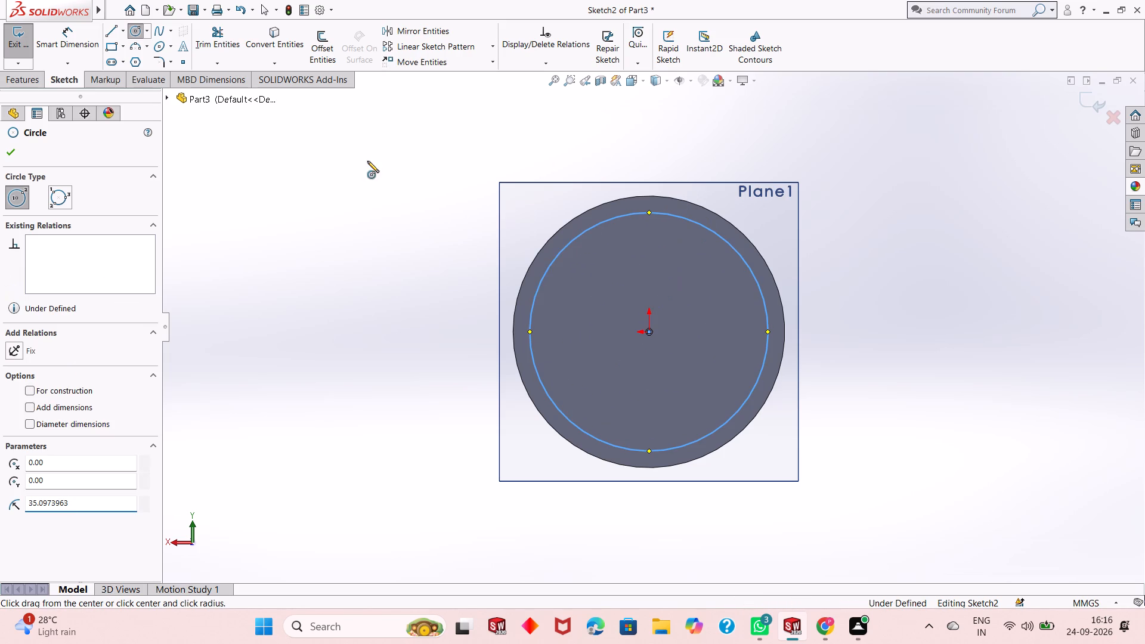
{"action": "left_click", "coordinate": [403, 172]}
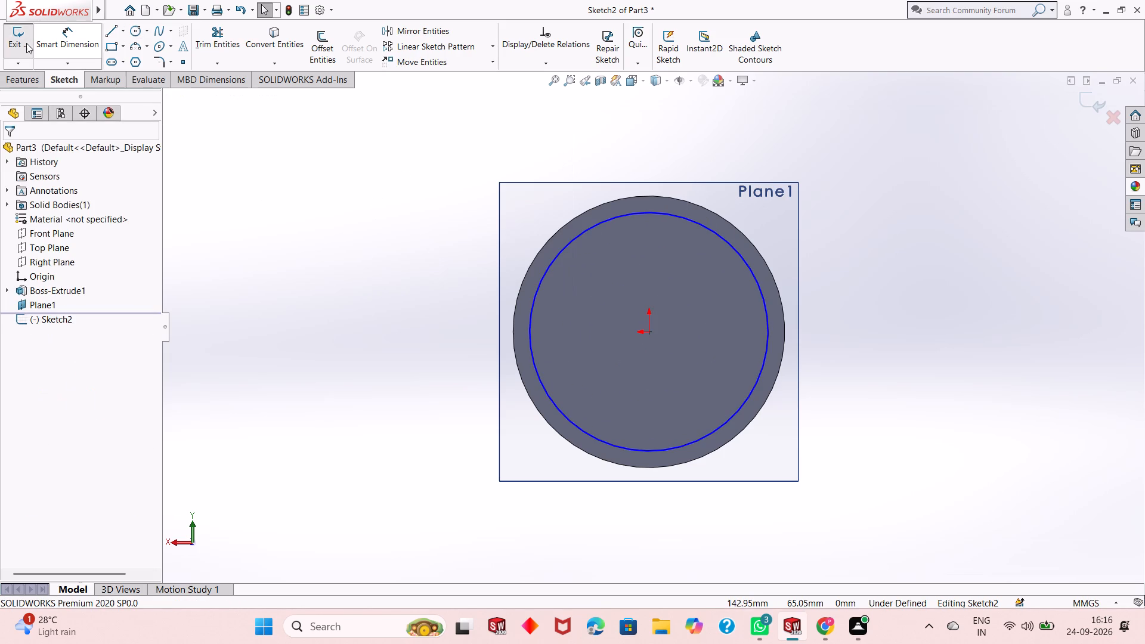
Dimension the new circle's diameter as 80 mm.
{"action": "left_click", "coordinate": [80, 40]}
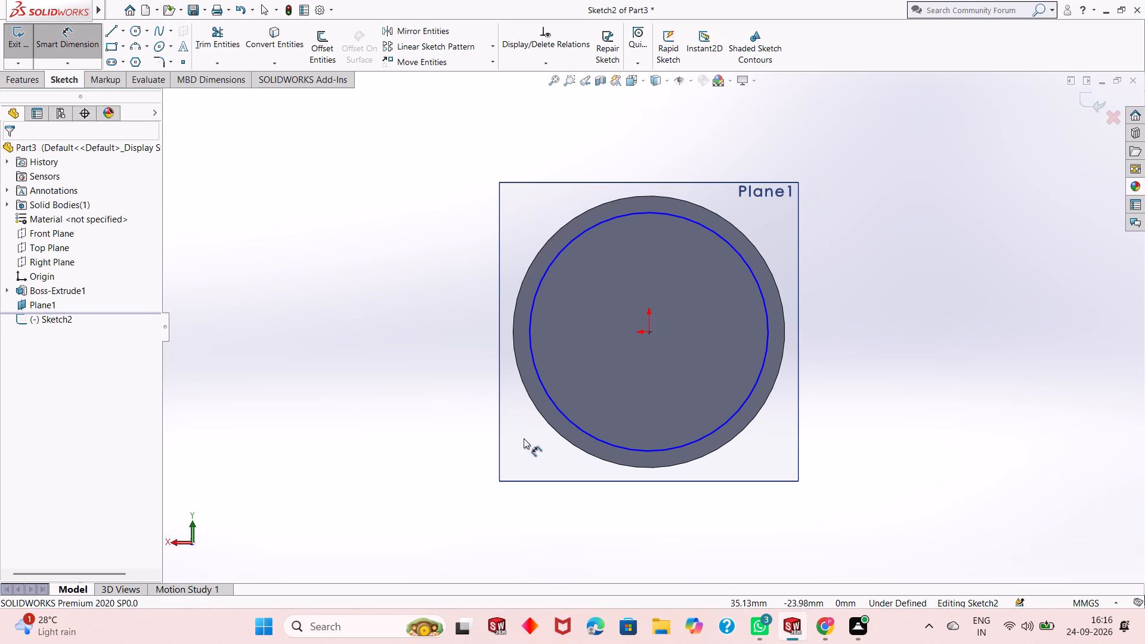
{"action": "left_click", "coordinate": [579, 429]}
{"action": "left_click", "coordinate": [428, 508]}
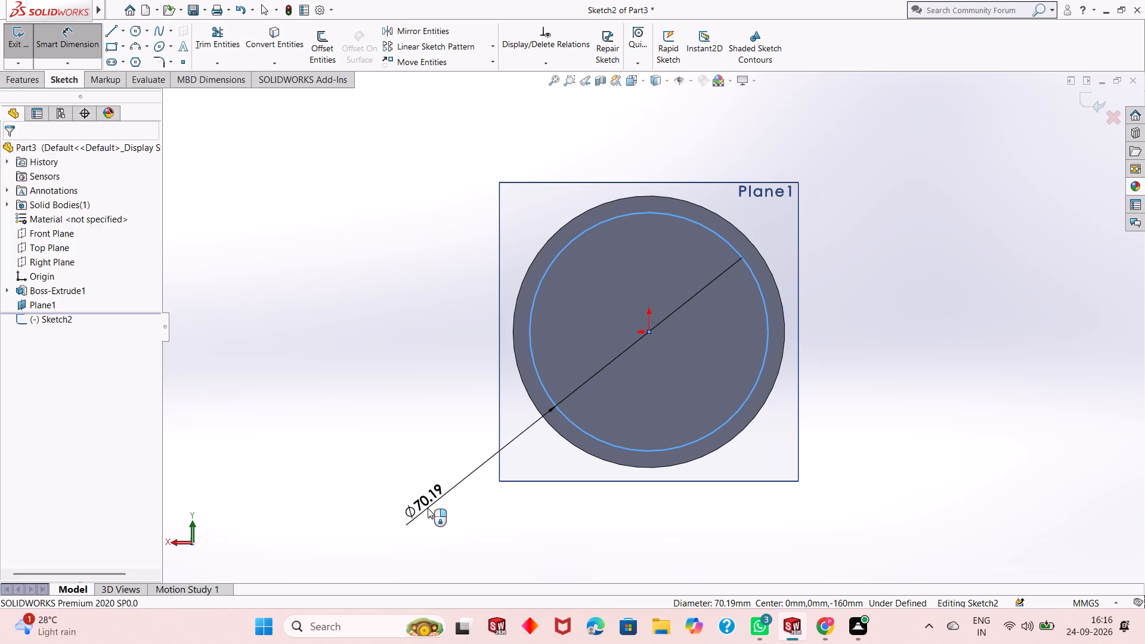
{"action": "type", "text": "80"}
{"action": "key", "text": "Return"}
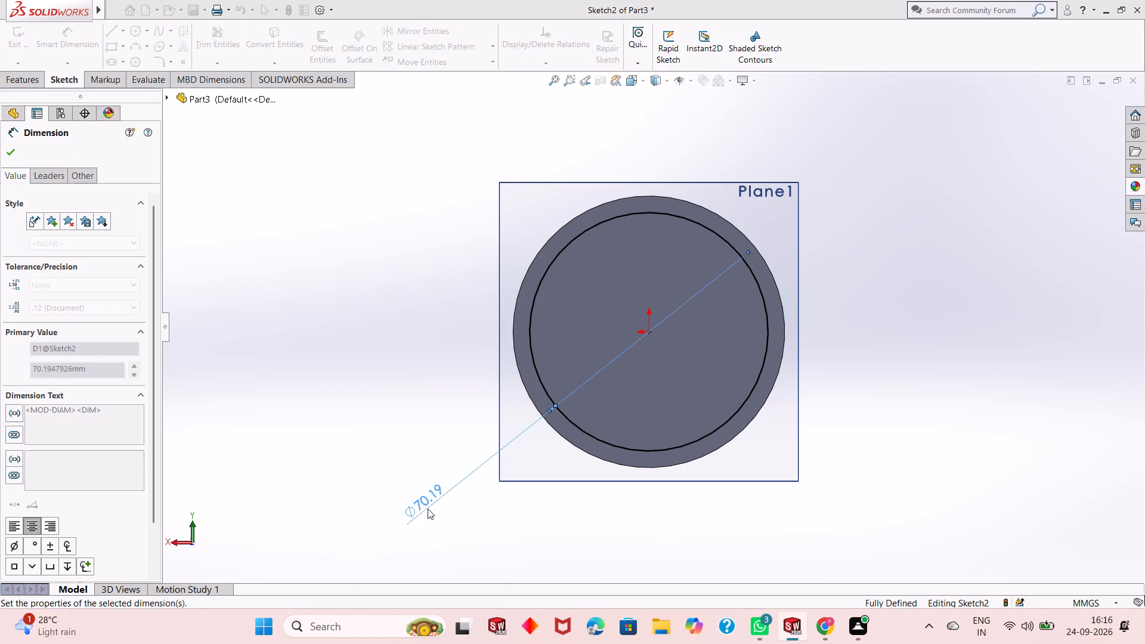
{"action": "right_click", "coordinate": [350, 332]}
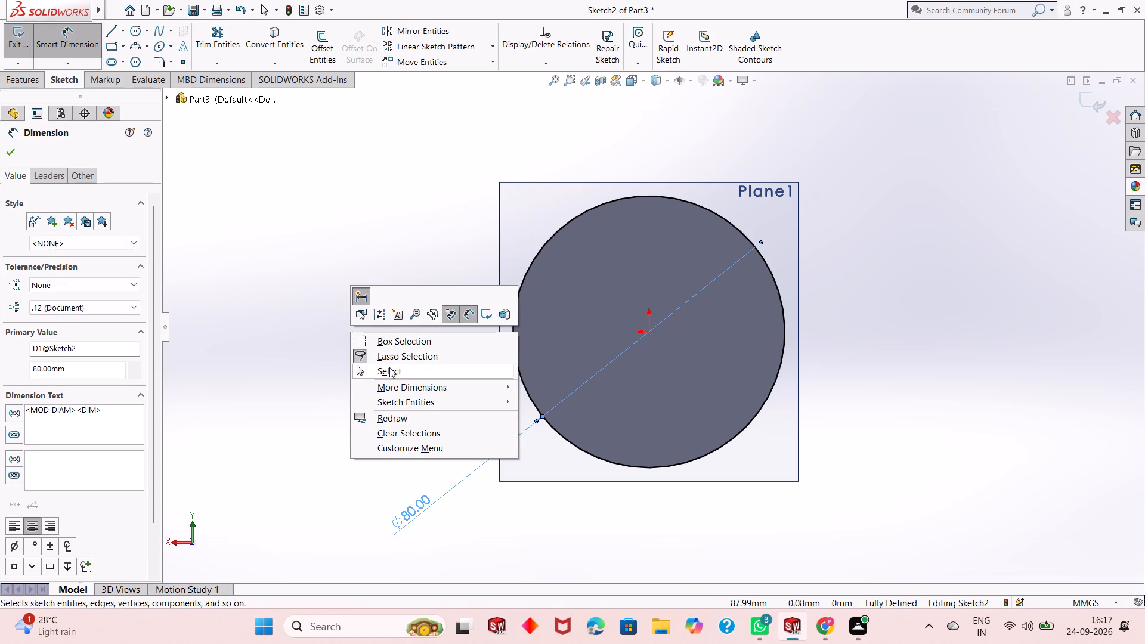
{"action": "left_click", "coordinate": [394, 371]}
Extrude the 80 mm circle as a boss to a blind depth of 45 mm toward the first cylinder.
{"action": "middle_click_drag", "start_coordinate": [534, 339], "coordinate": [592, 346]}
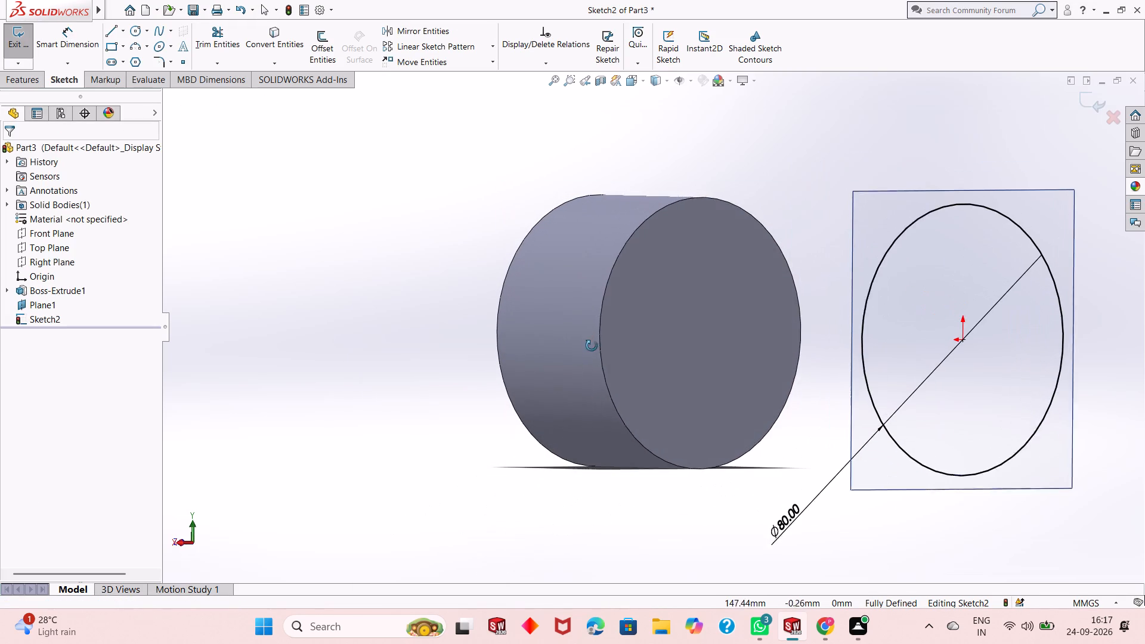
{"action": "middle_click_drag", "start_coordinate": [592, 346], "coordinate": [592, 347]}
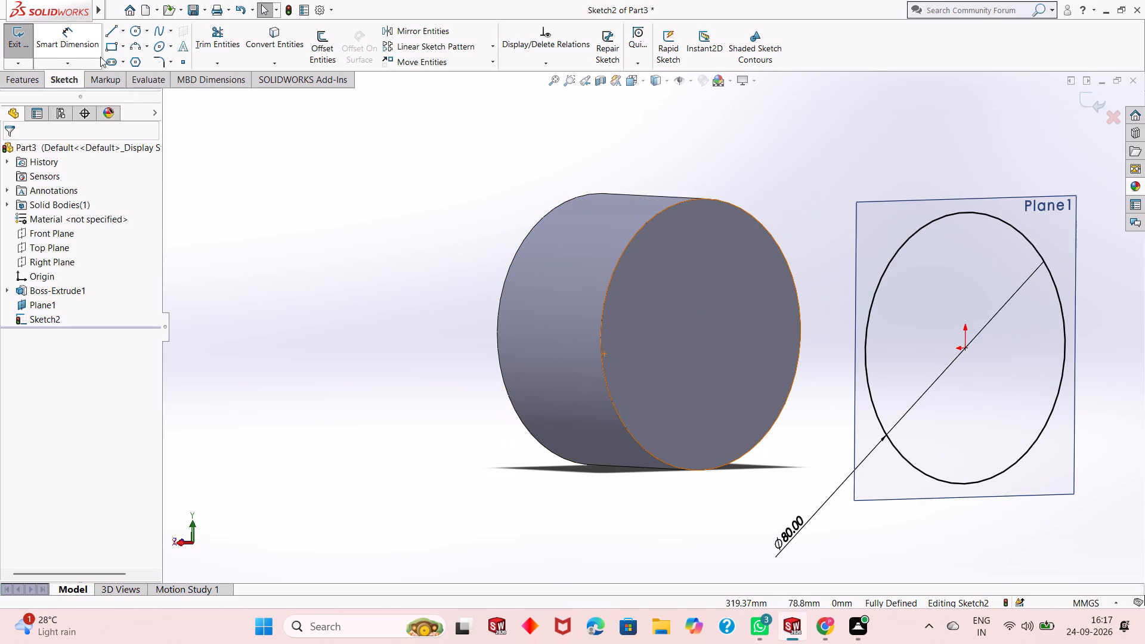
{"action": "left_click", "coordinate": [28, 77]}
{"action": "left_click", "coordinate": [29, 44]}
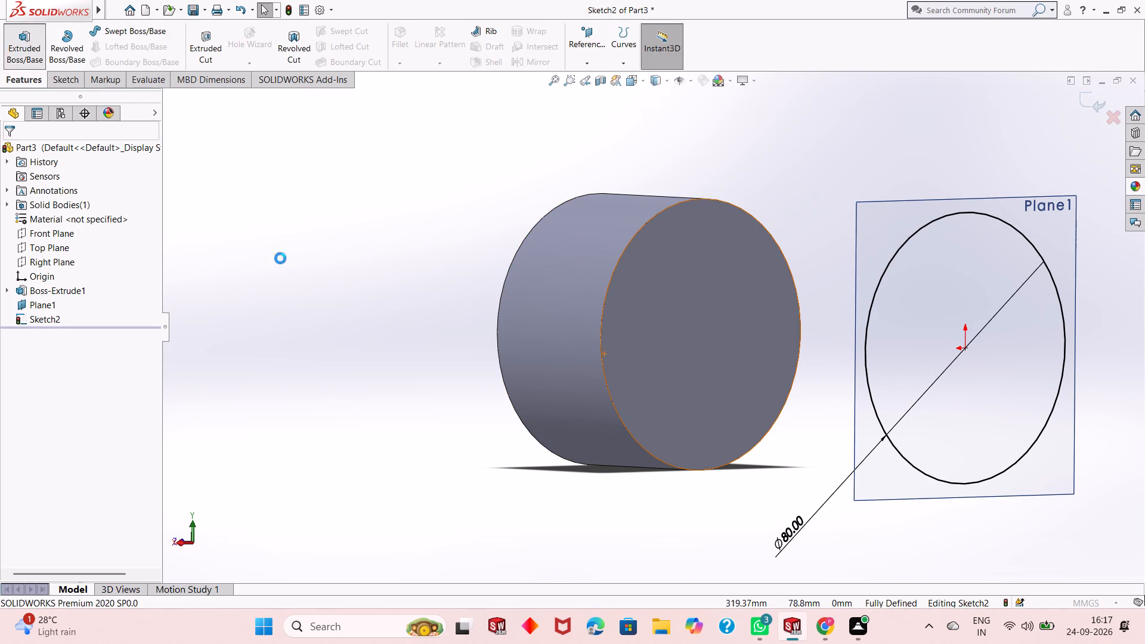
{"action": "scroll", "coordinate": [464, 342], "scroll_direction": "up", "scroll_amount": 3}
{"action": "scroll", "coordinate": [825, 290], "scroll_direction": "down", "scroll_amount": 2}
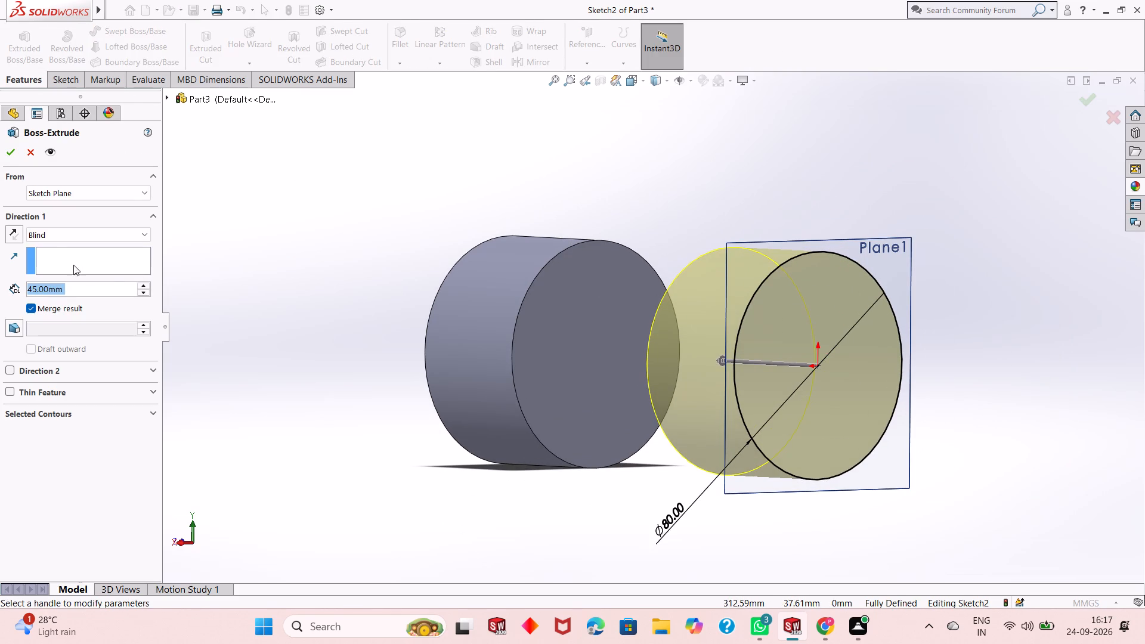
{"action": "left_click", "coordinate": [7, 153]}
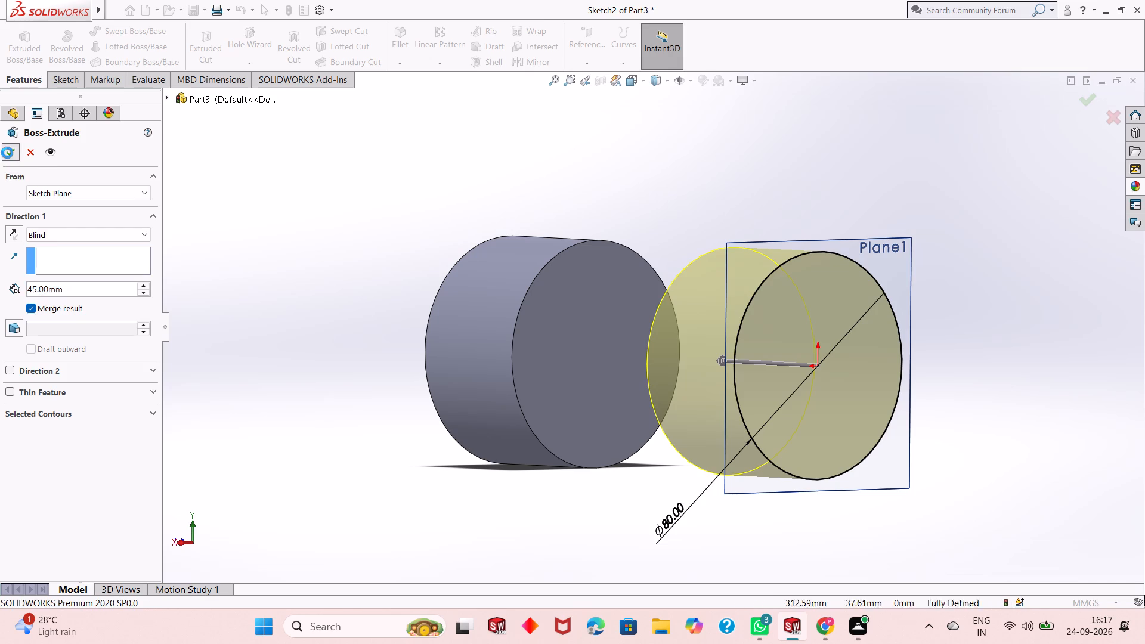
{"action": "left_click", "coordinate": [289, 385]}
Hide the offset reference plane at the second cylinder.
{"action": "middle_click_drag", "start_coordinate": [564, 401], "coordinate": [562, 426]}
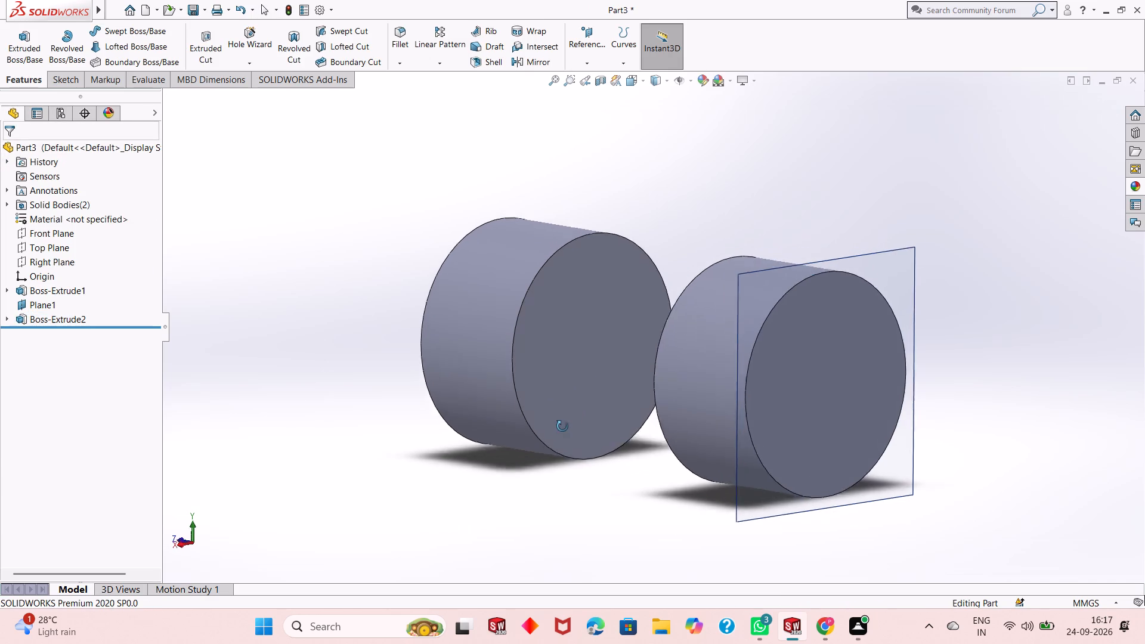
{"action": "middle_click_drag", "start_coordinate": [562, 426], "coordinate": [554, 429]}
{"action": "right_click", "coordinate": [877, 277]}
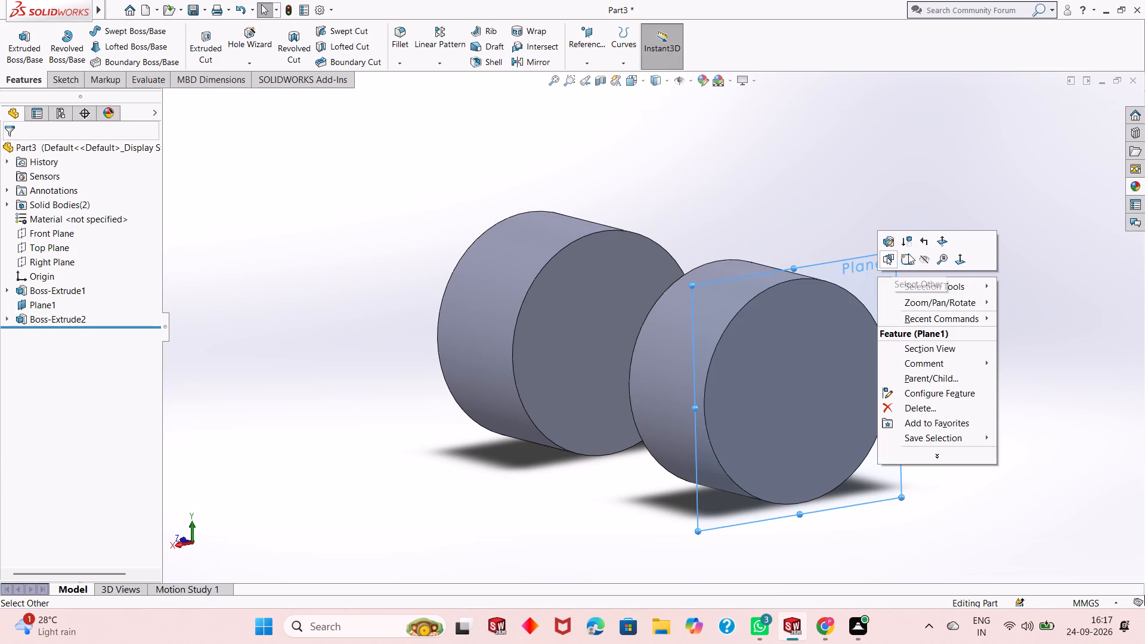
{"action": "left_click", "coordinate": [925, 256]}
Examine the two cylinders and the gap between them from both ends.
{"action": "middle_click_drag", "start_coordinate": [846, 388], "coordinate": [877, 337]}
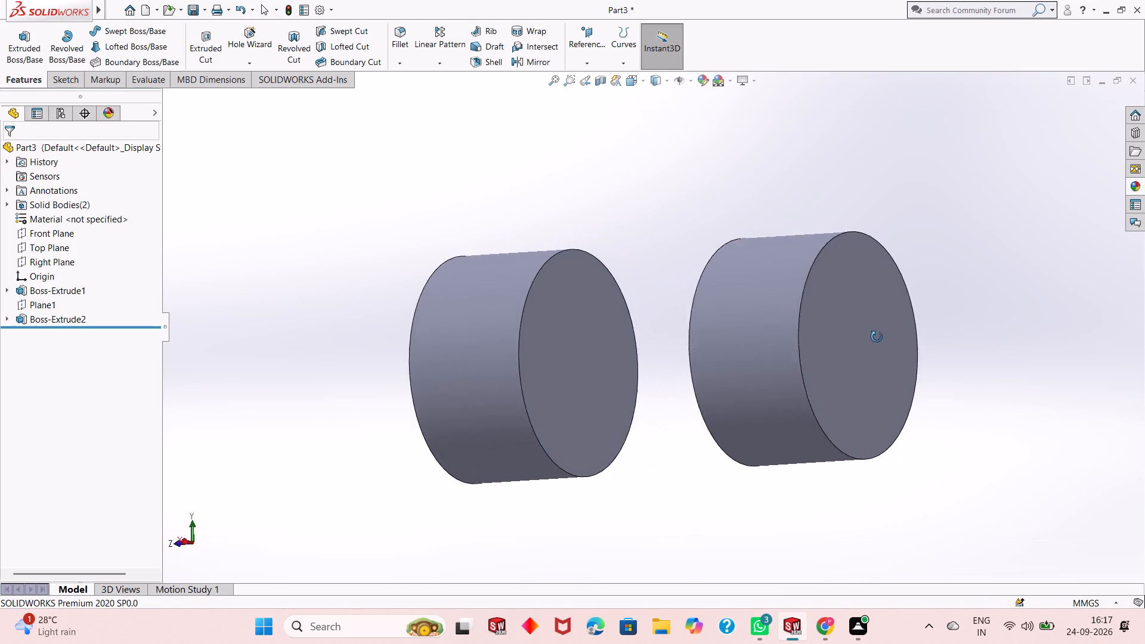
{"action": "middle_click_drag", "start_coordinate": [877, 337], "coordinate": [954, 367]}
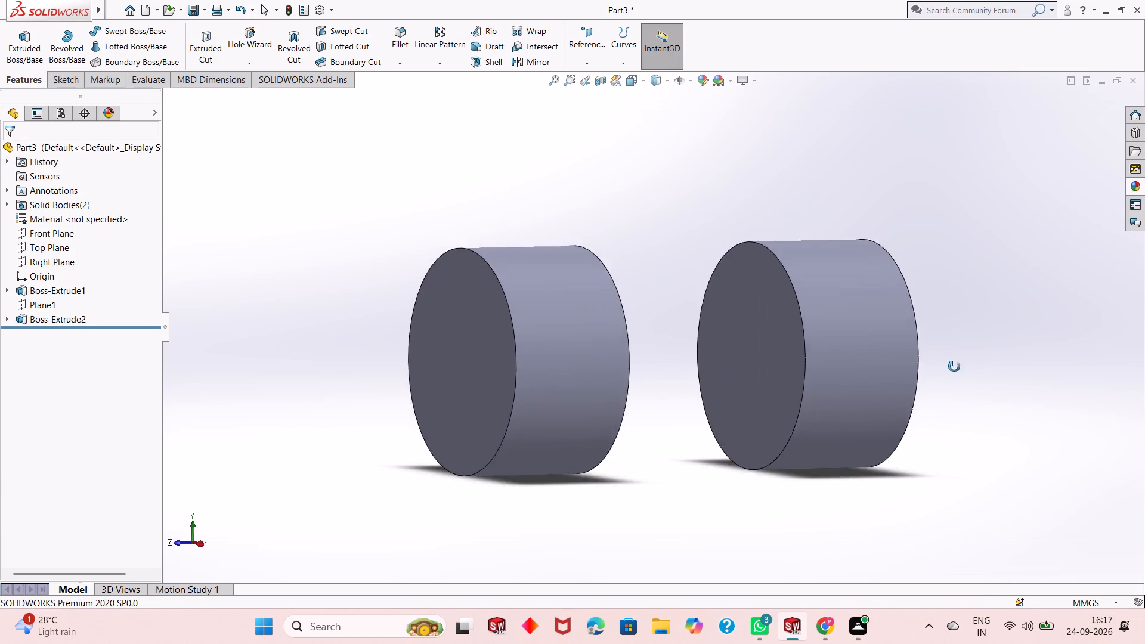
{"action": "middle_click_drag", "start_coordinate": [954, 367], "coordinate": [873, 367]}
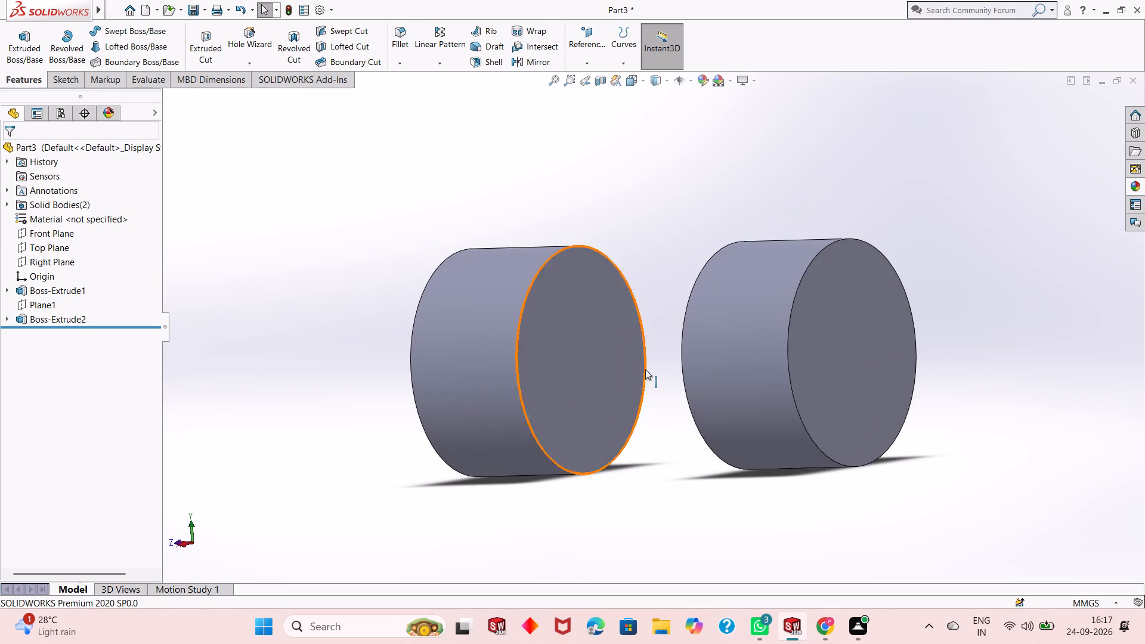
{"action": "scroll", "coordinate": [638, 369], "scroll_direction": "down", "scroll_amount": 1}
{"action": "scroll", "coordinate": [638, 369], "scroll_direction": "up", "scroll_amount": 1}
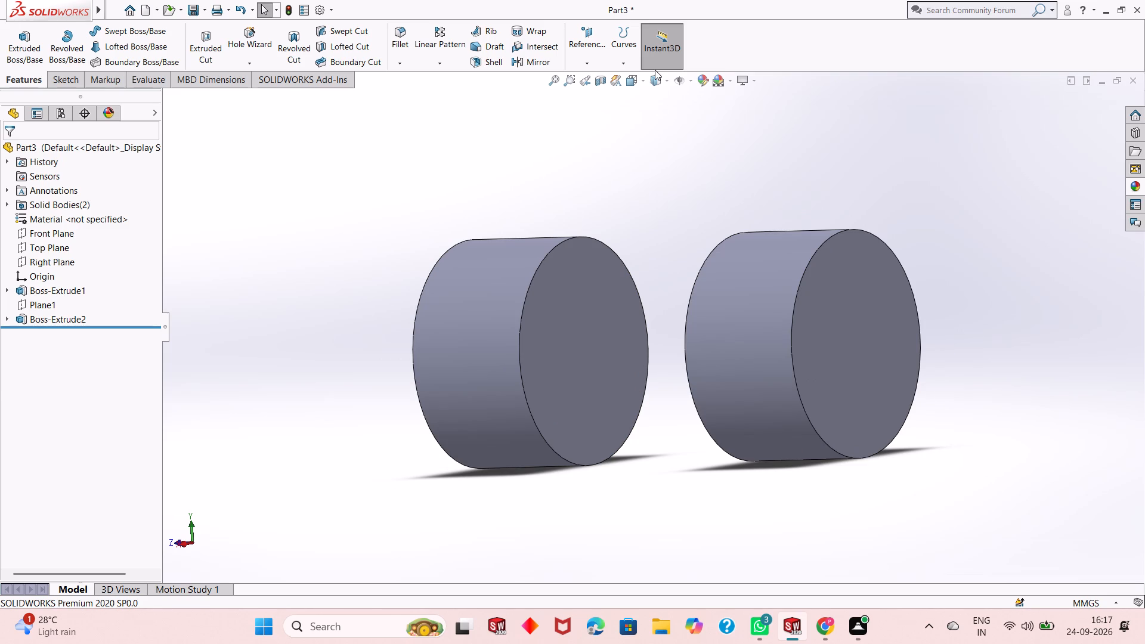
{"action": "middle_click_drag", "start_coordinate": [479, 318], "coordinate": [496, 332]}
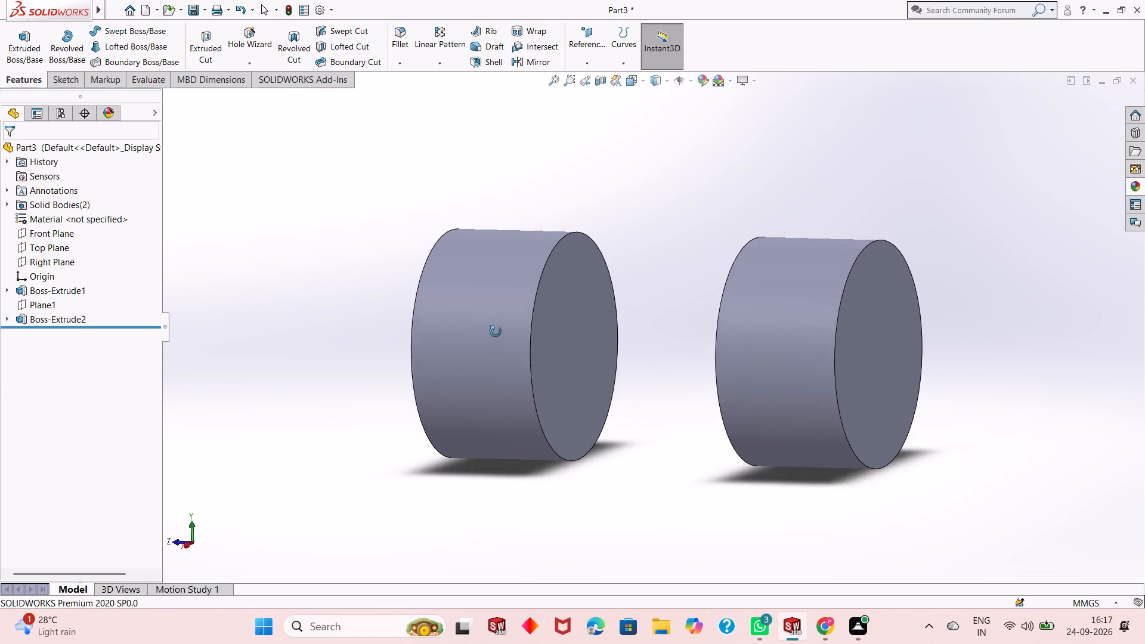
{"action": "middle_click_drag", "start_coordinate": [496, 332], "coordinate": [560, 294]}
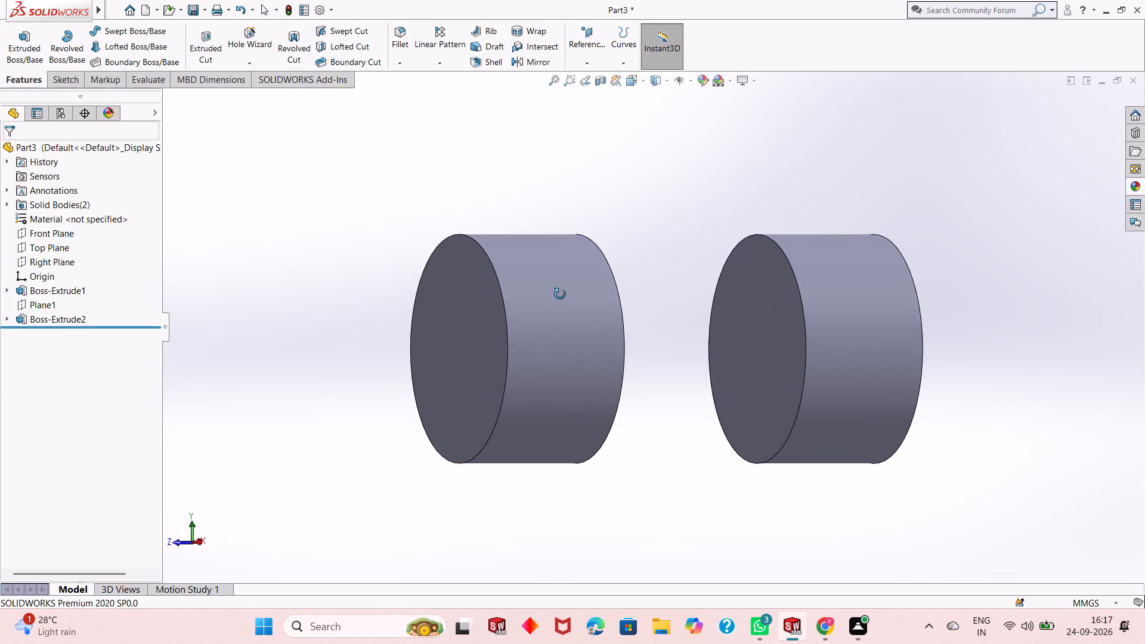
{"action": "middle_click_drag", "start_coordinate": [560, 294], "coordinate": [567, 293]}
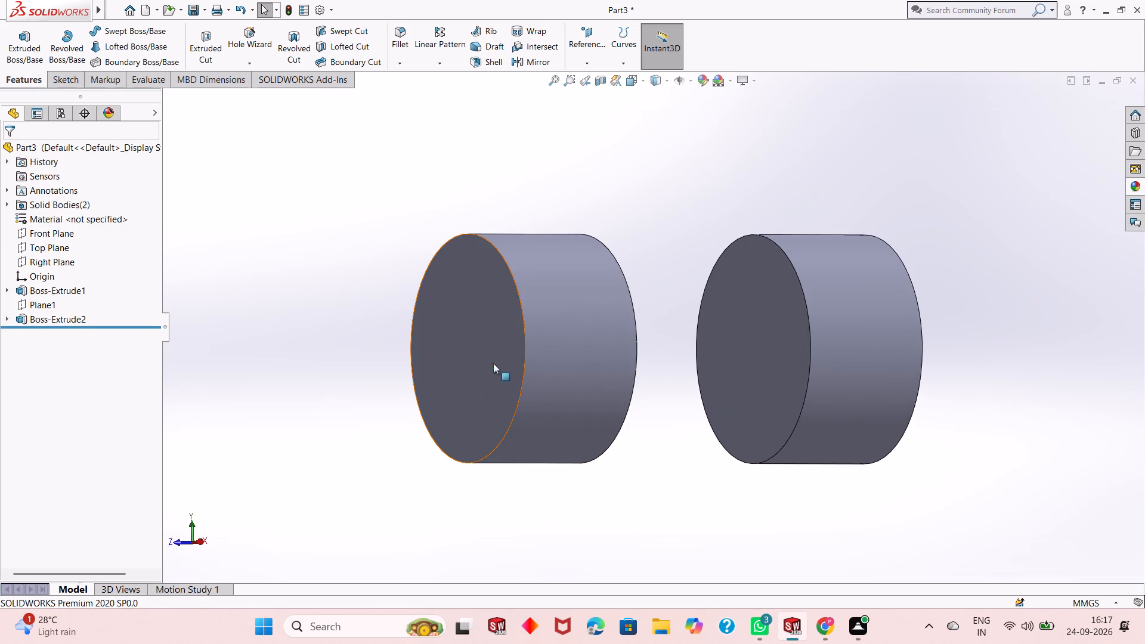
{"action": "middle_click_drag", "start_coordinate": [558, 326], "coordinate": [541, 366]}
{"action": "scroll", "coordinate": [540, 366], "scroll_direction": "up", "scroll_amount": 5}
{"action": "scroll", "coordinate": [633, 270], "scroll_direction": "down", "scroll_amount": 2}
{"action": "scroll", "coordinate": [643, 346], "scroll_direction": "up", "scroll_amount": 2}
{"action": "scroll", "coordinate": [695, 341], "scroll_direction": "down", "scroll_amount": 3}
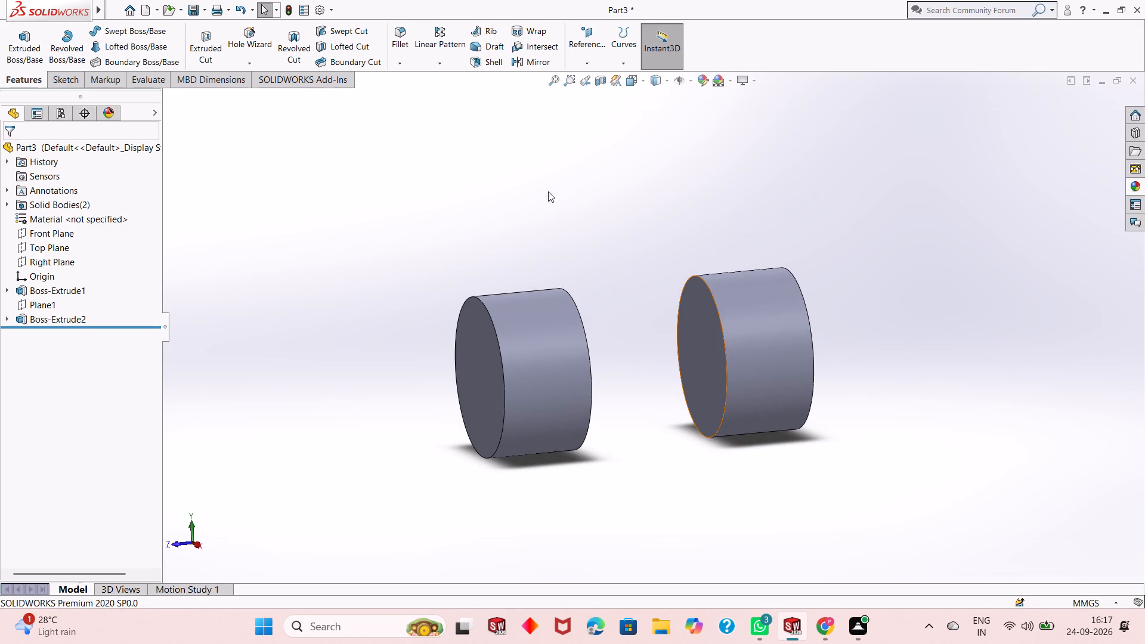
Sketch a circle about 48 mm in diameter on the first cylinder's outer end face, centred on the origin.
{"action": "left_click", "coordinate": [491, 341]}
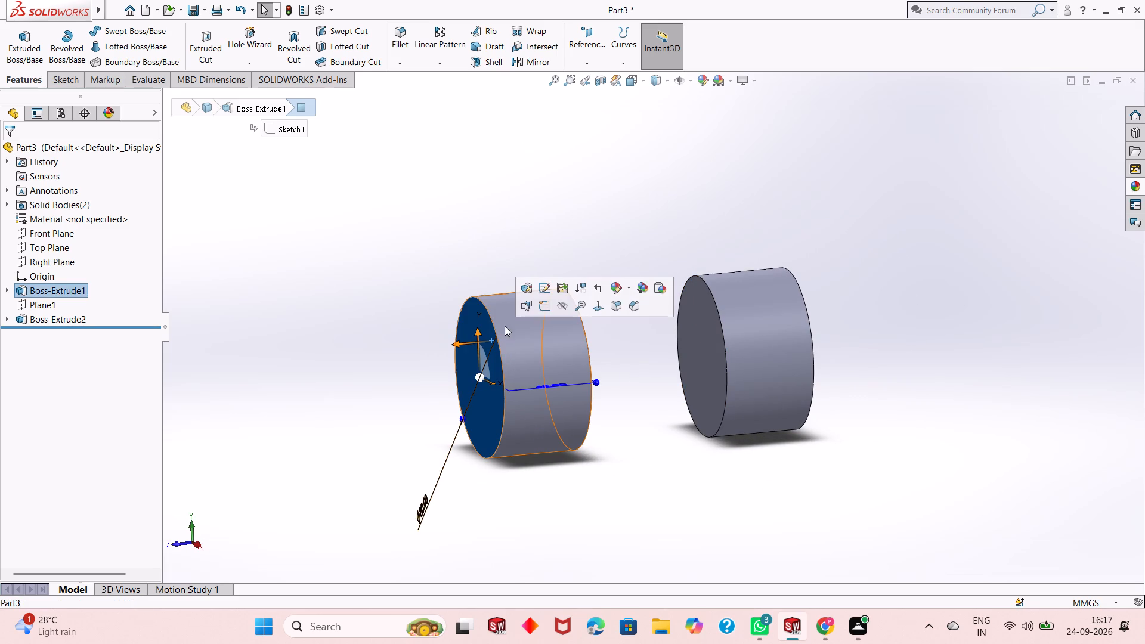
{"action": "left_click", "coordinate": [546, 303]}
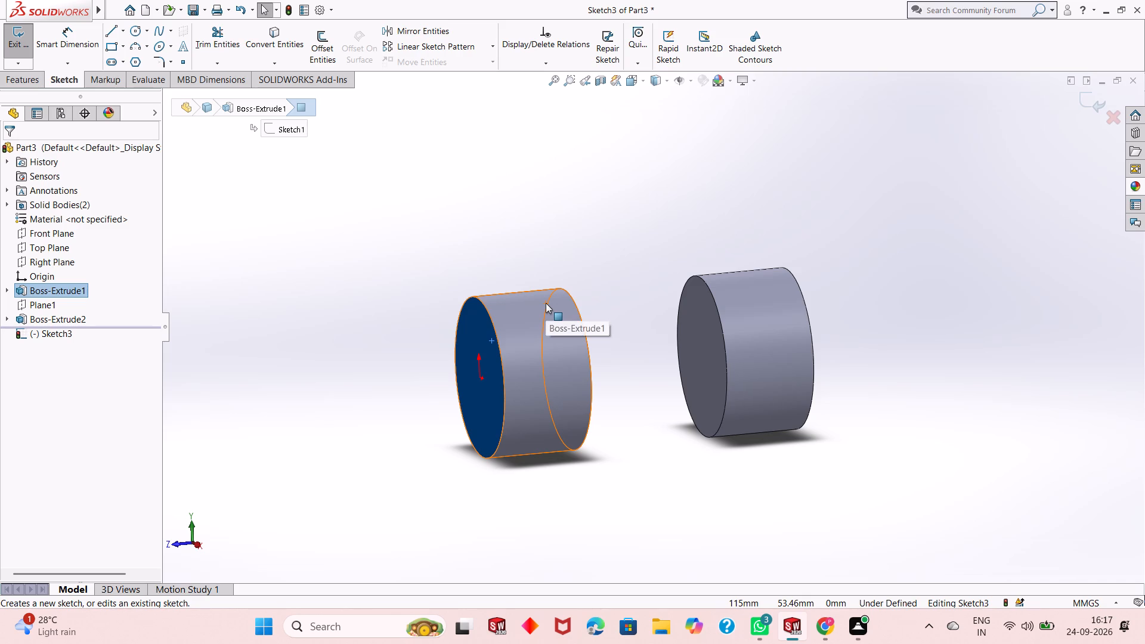
{"action": "key", "text": "ctrl+8"}
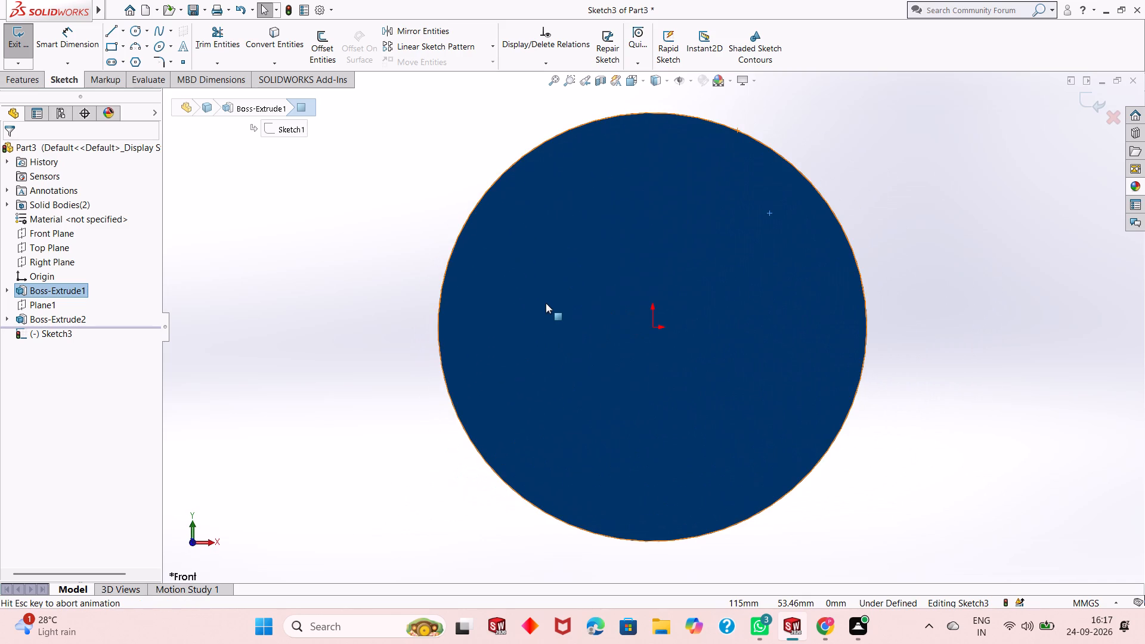
{"action": "scroll", "coordinate": [645, 401], "scroll_direction": "up", "scroll_amount": 2}
{"action": "left_click", "coordinate": [448, 419]}
{"action": "scroll", "coordinate": [720, 326], "scroll_direction": "up", "scroll_amount": 2}
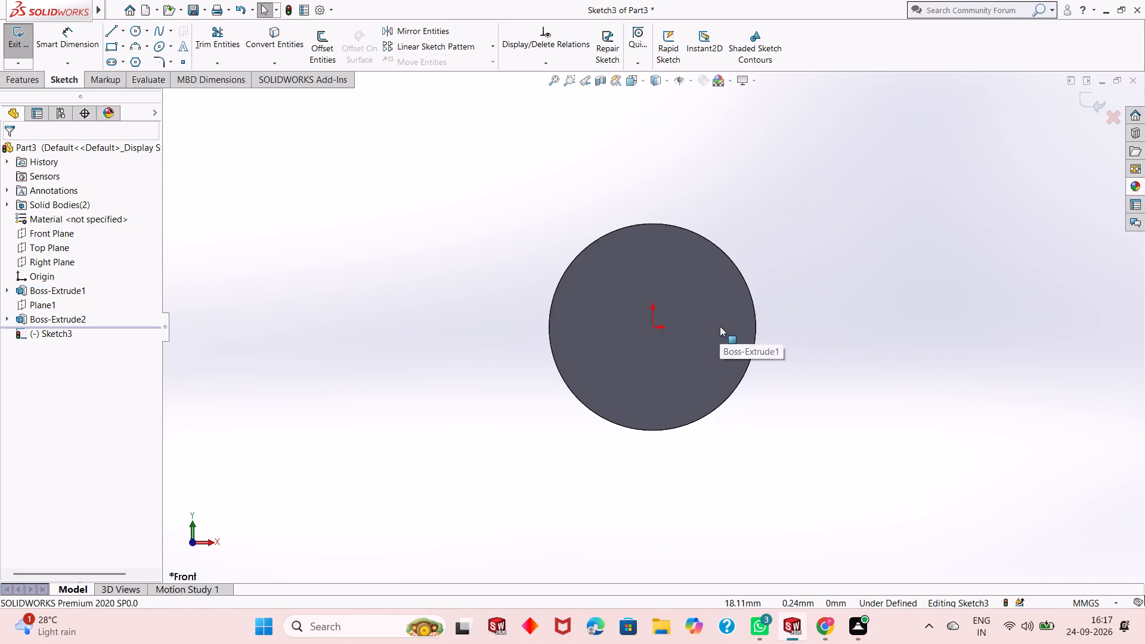
{"action": "left_click", "coordinate": [132, 29]}
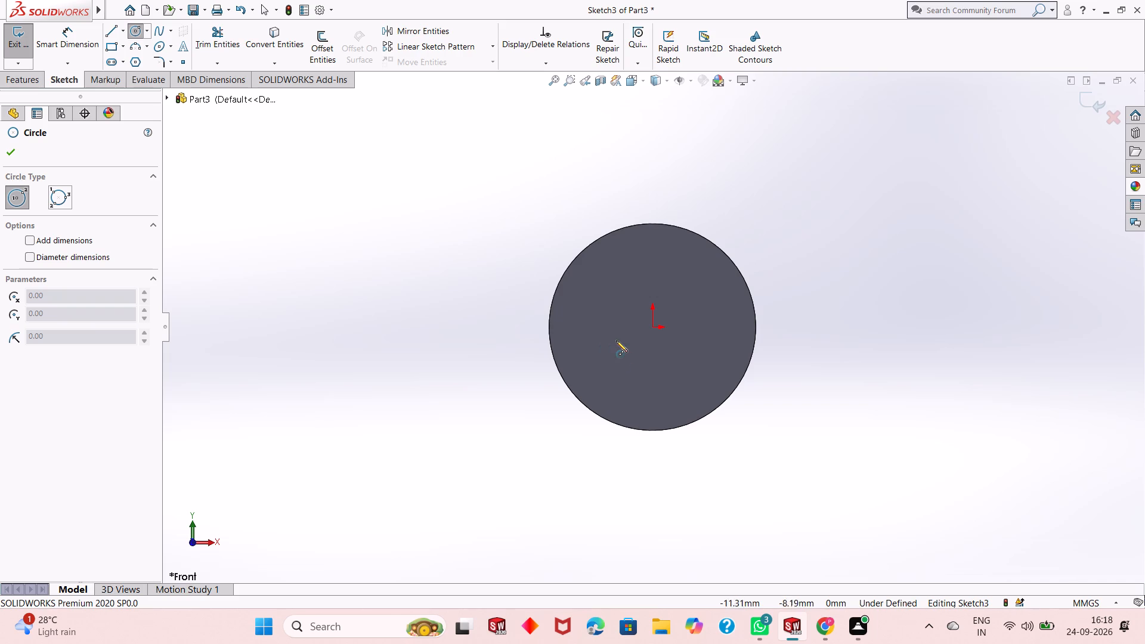
{"action": "left_click", "coordinate": [655, 328]}
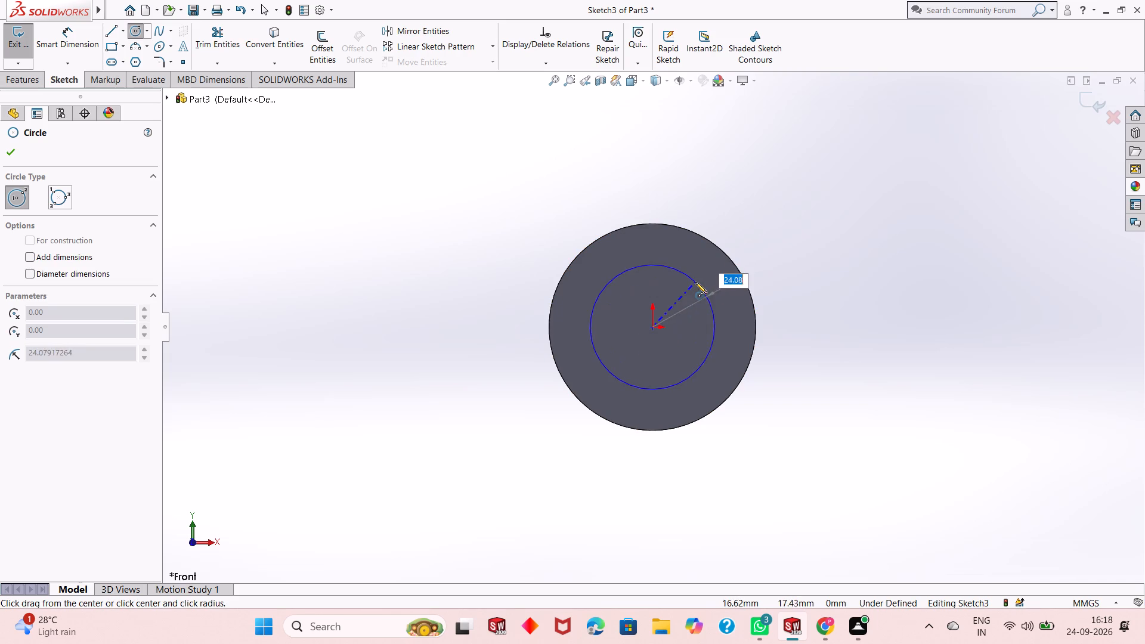
{"action": "left_click", "coordinate": [695, 282]}
{"action": "right_click", "coordinate": [322, 201]}
{"action": "left_click", "coordinate": [362, 210]}
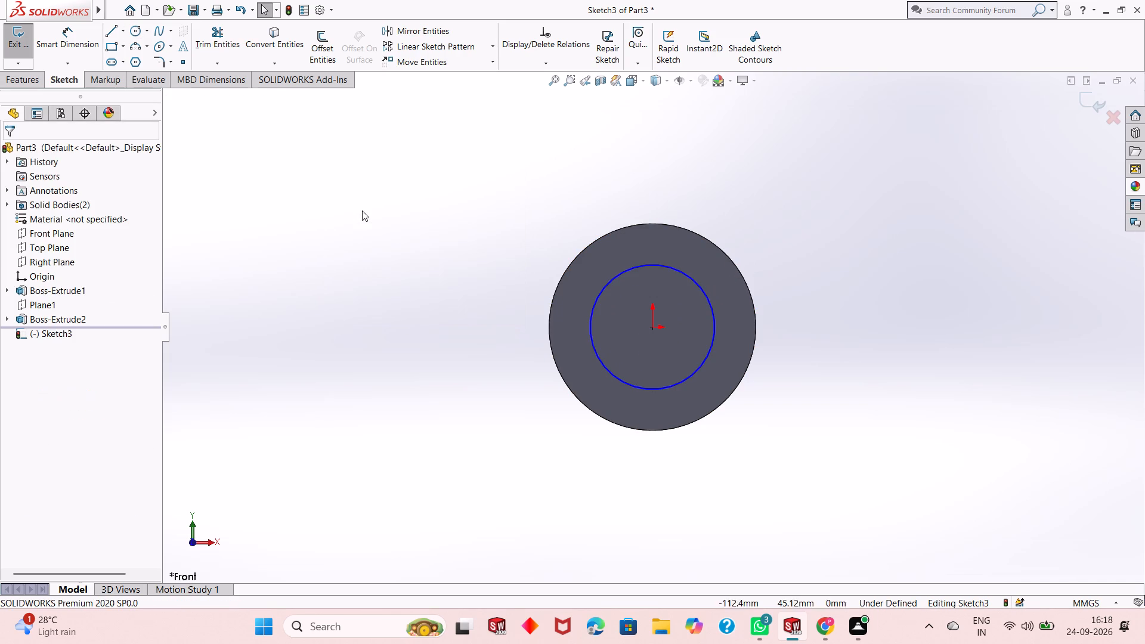
Dimension the sketched circle on the first cylinder's end face to a diameter of 40 mm.
{"action": "left_click", "coordinate": [68, 47]}
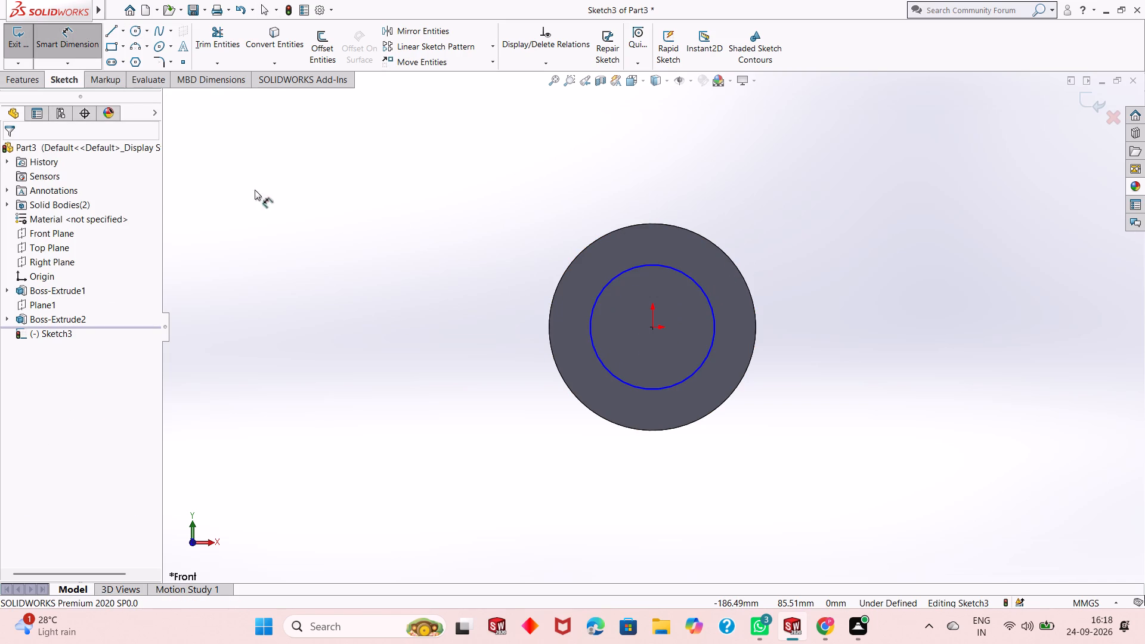
{"action": "left_click", "coordinate": [601, 357]}
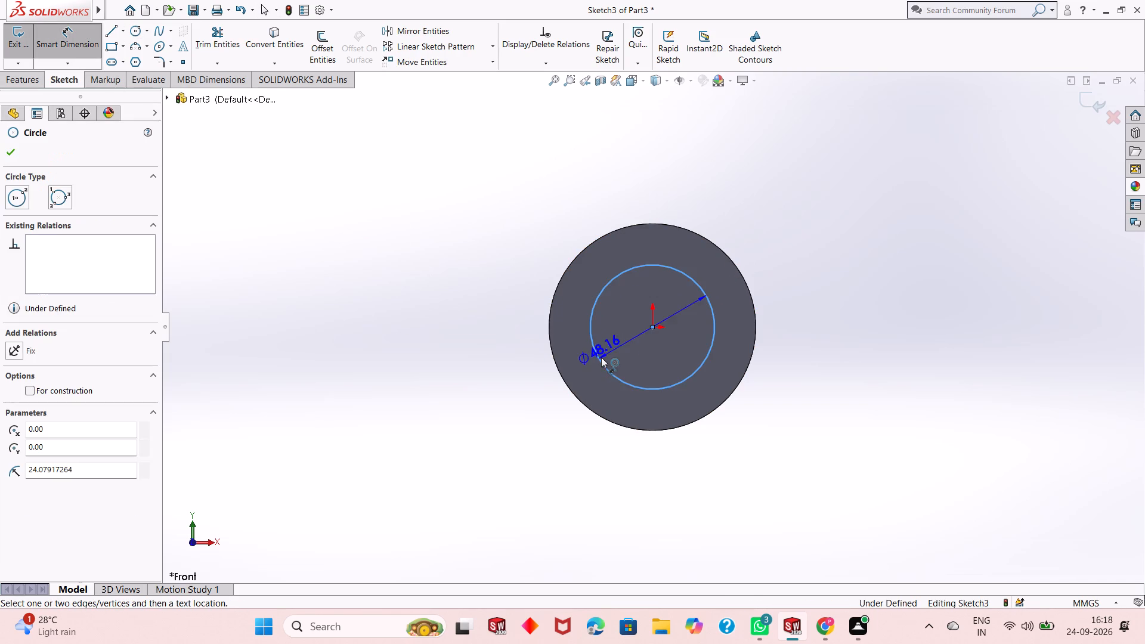
{"action": "left_click", "coordinate": [468, 465]}
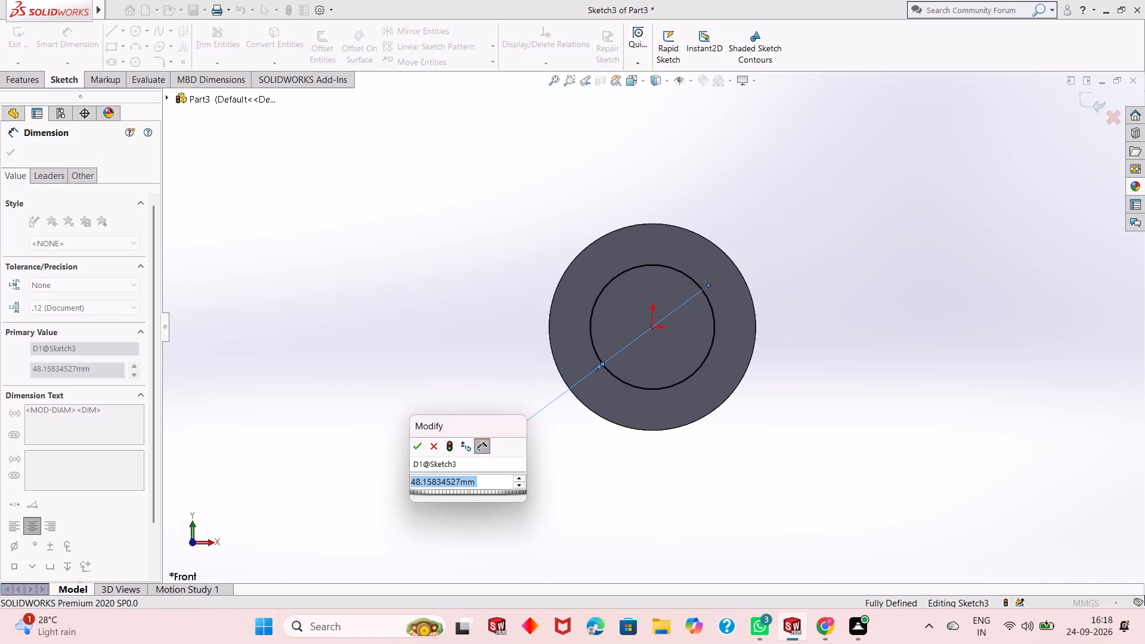
{"action": "type", "text": "40"}
{"action": "key", "text": "Return"}
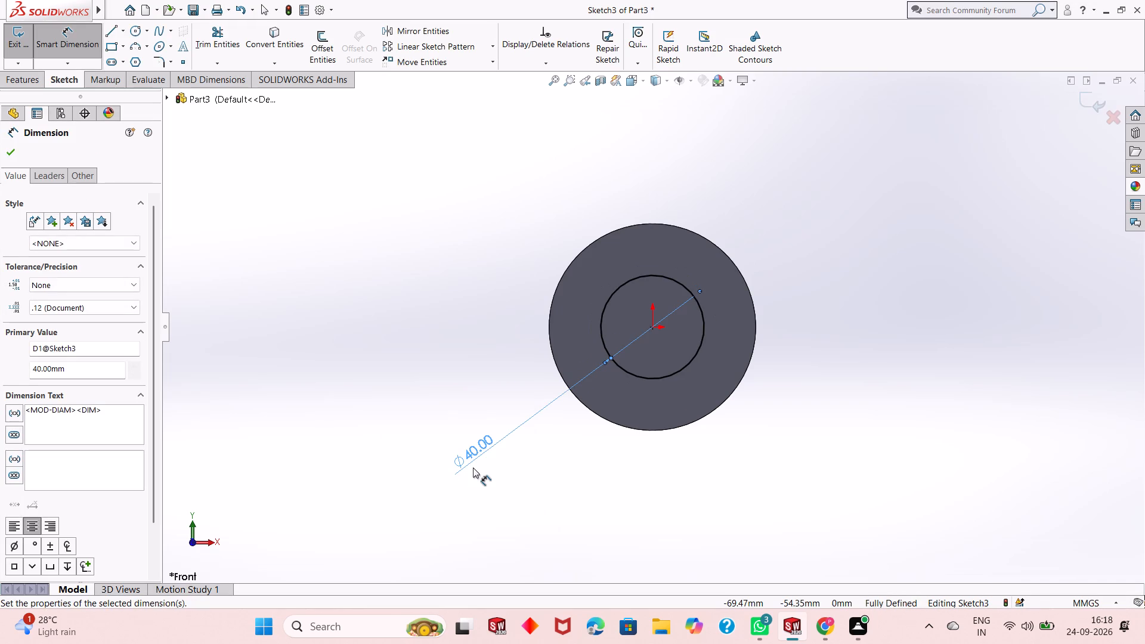
{"action": "right_click", "coordinate": [289, 224]}
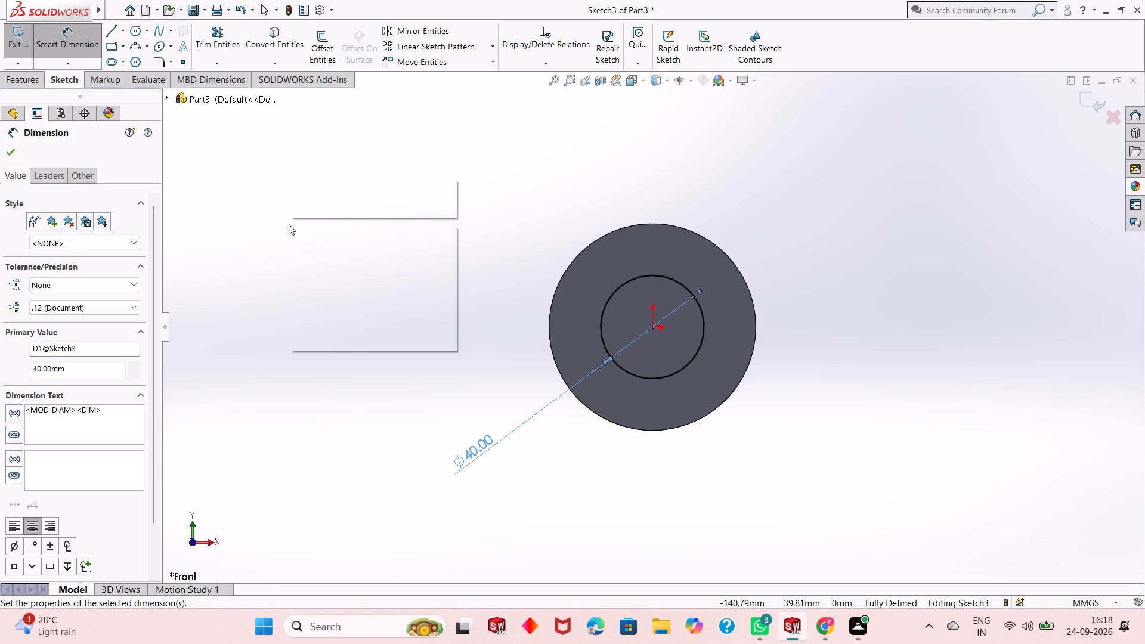
{"action": "left_click", "coordinate": [329, 267]}
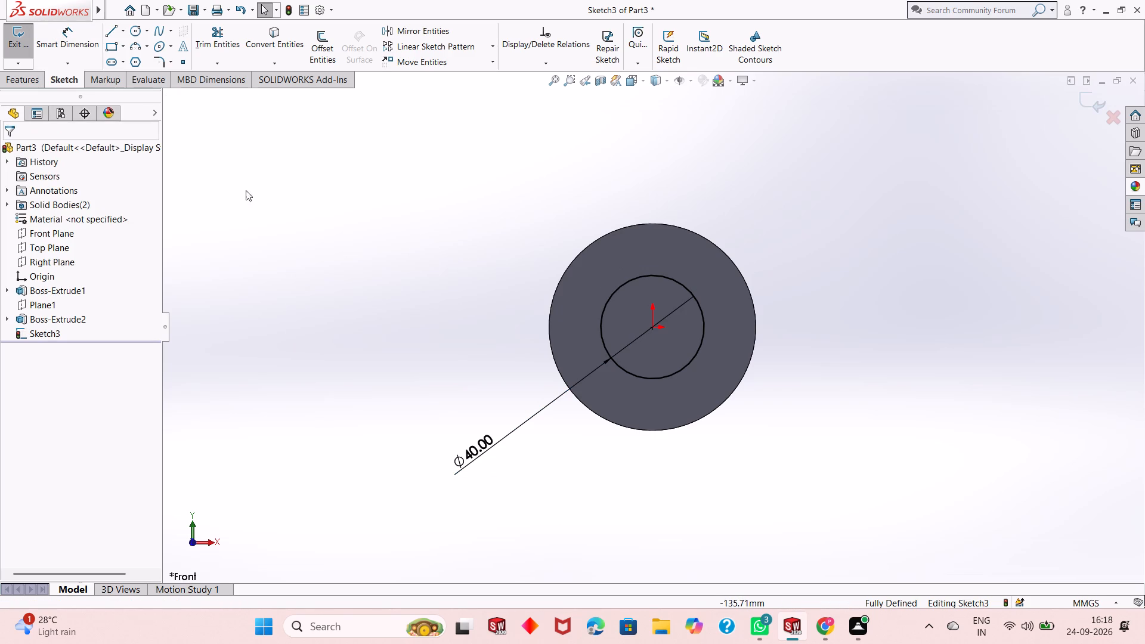
Cut-extrude the 40 mm circle Through All so the bore passes through both cylinders.
{"action": "left_click", "coordinate": [23, 82]}
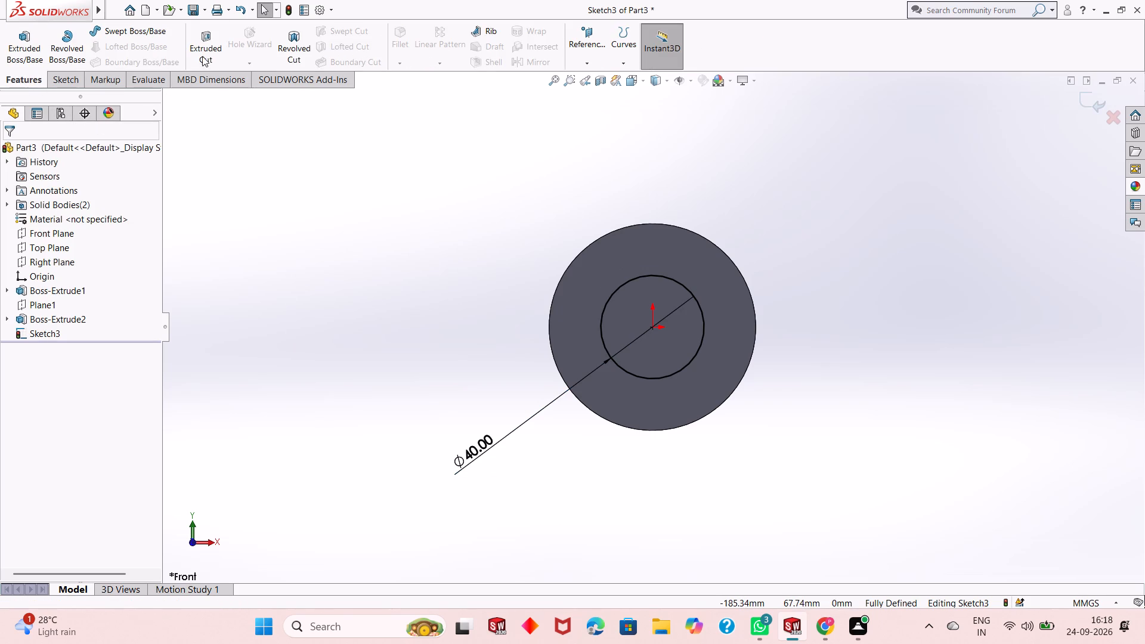
{"action": "left_click", "coordinate": [201, 54]}
{"action": "middle_click_drag", "start_coordinate": [587, 316], "coordinate": [518, 370]}
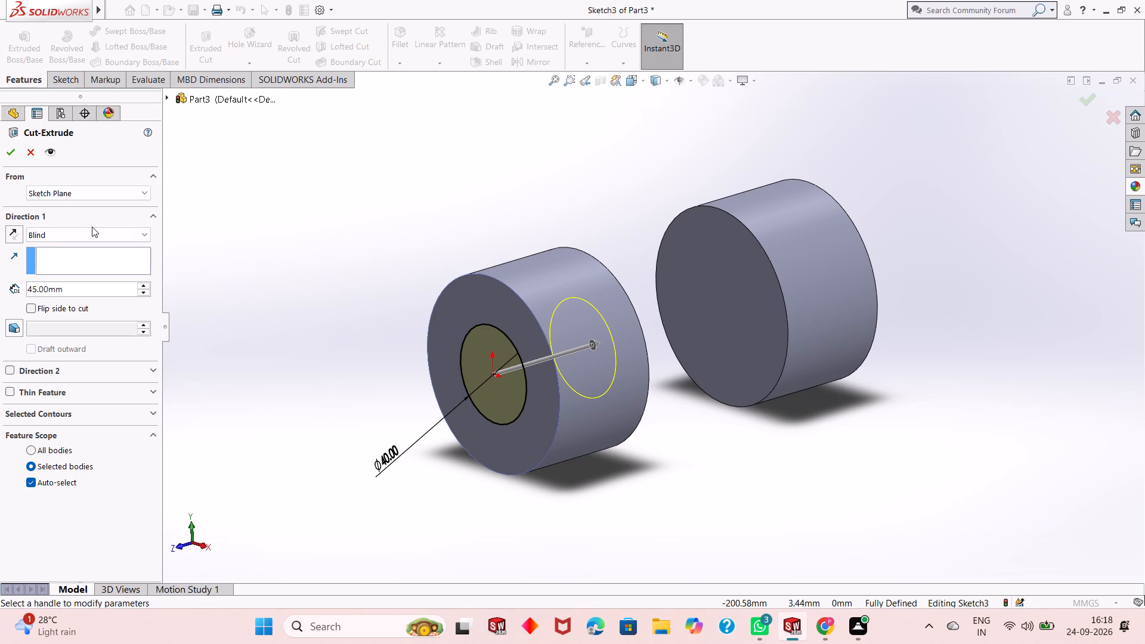
{"action": "left_click", "coordinate": [125, 240]}
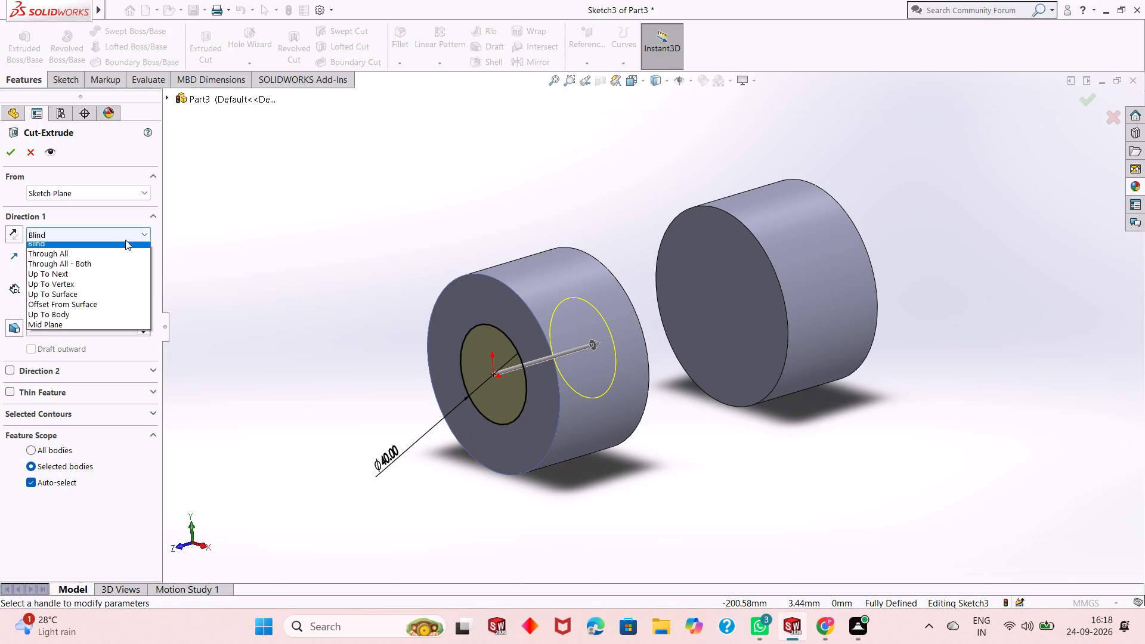
{"action": "left_click", "coordinate": [128, 253]}
{"action": "left_click", "coordinate": [5, 148]}
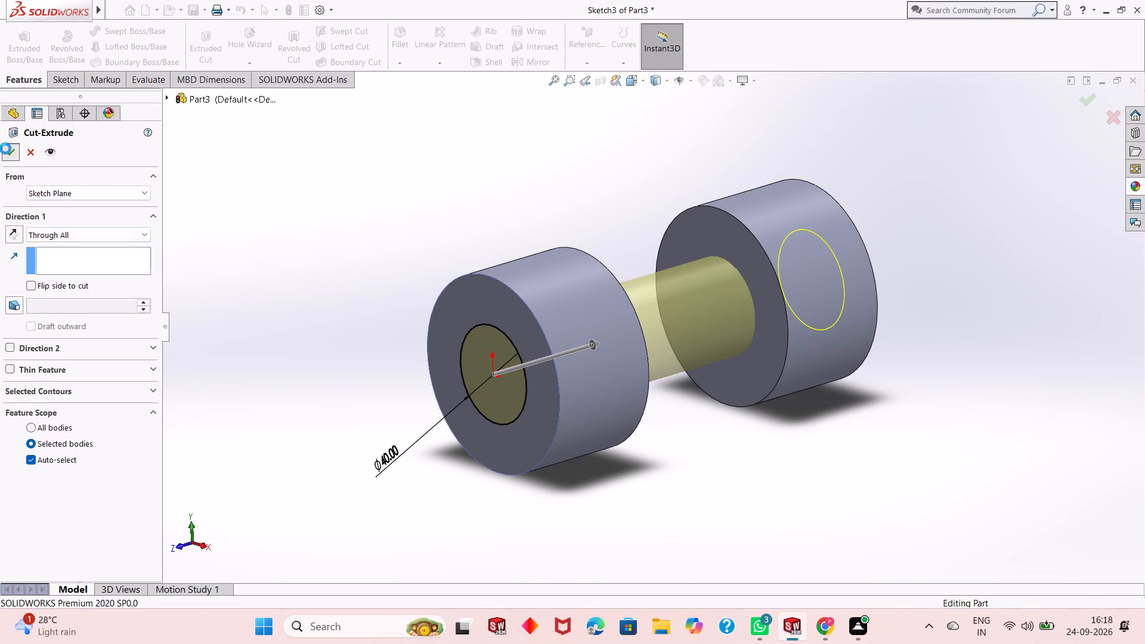
{"action": "left_click", "coordinate": [387, 210]}
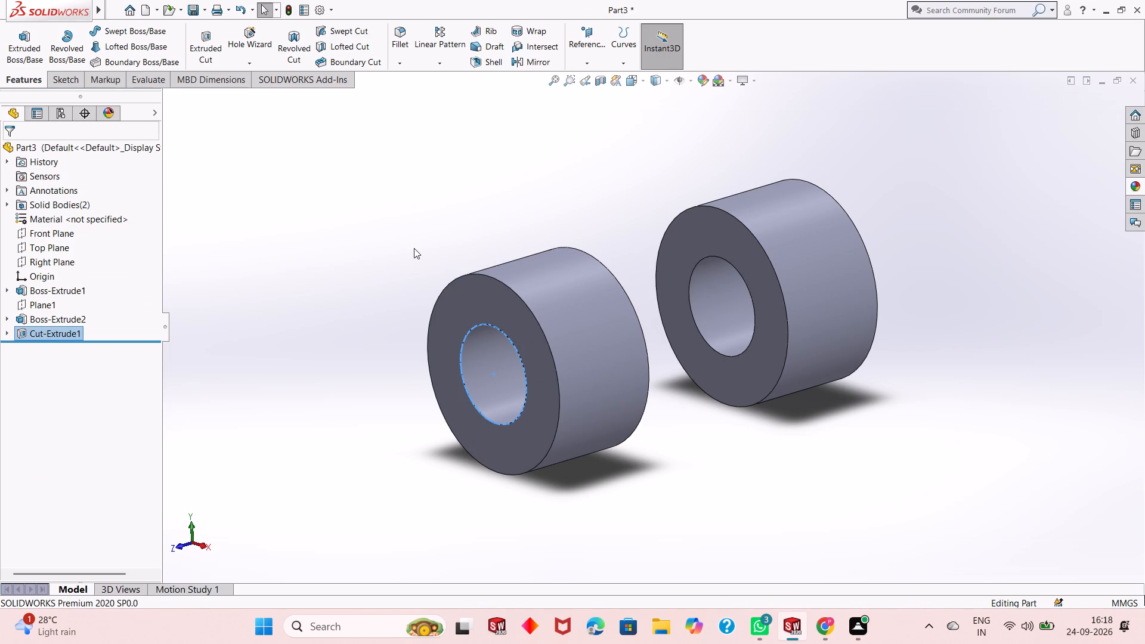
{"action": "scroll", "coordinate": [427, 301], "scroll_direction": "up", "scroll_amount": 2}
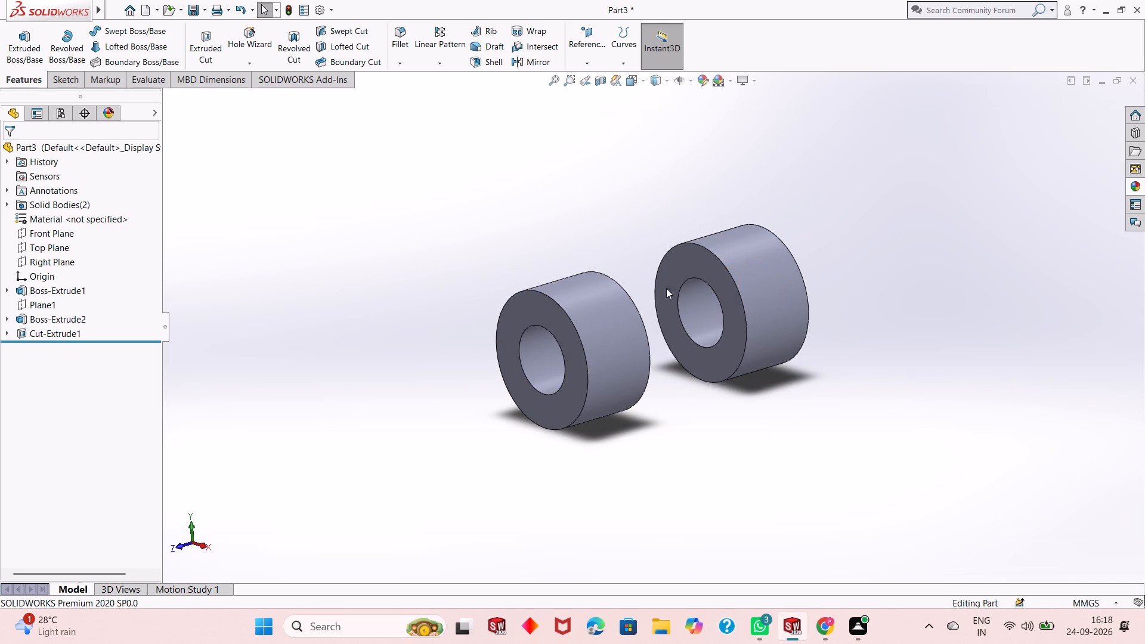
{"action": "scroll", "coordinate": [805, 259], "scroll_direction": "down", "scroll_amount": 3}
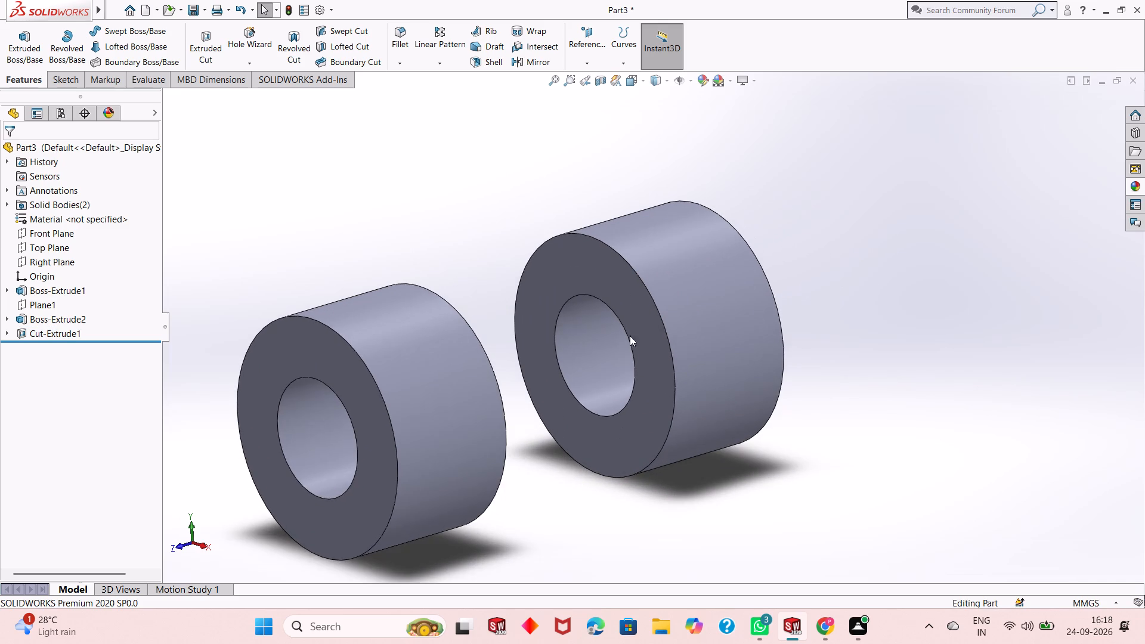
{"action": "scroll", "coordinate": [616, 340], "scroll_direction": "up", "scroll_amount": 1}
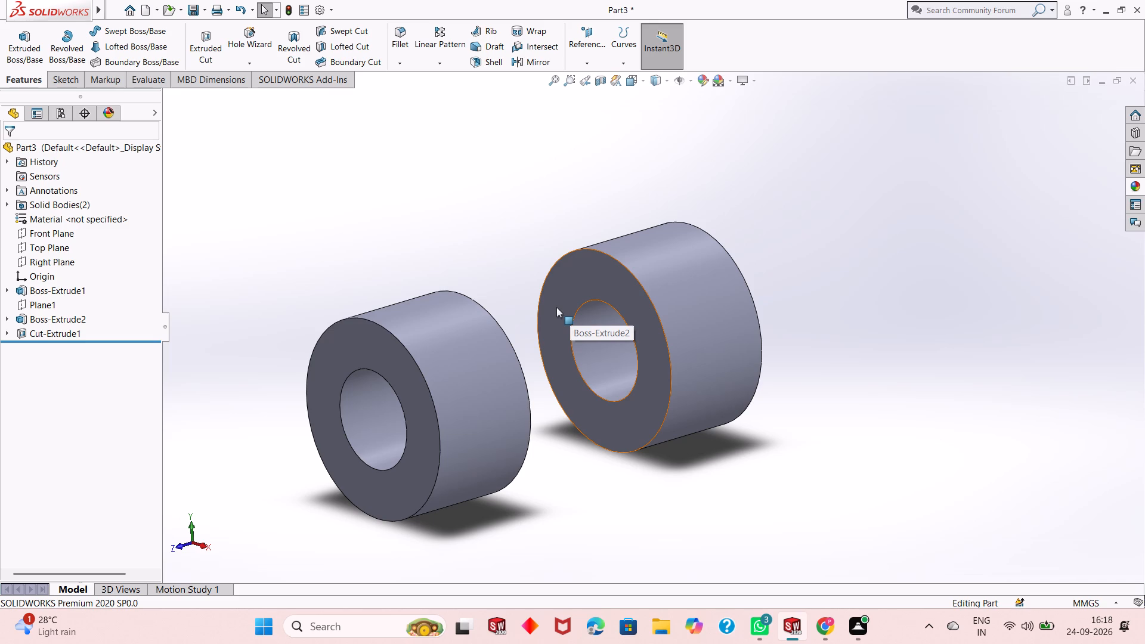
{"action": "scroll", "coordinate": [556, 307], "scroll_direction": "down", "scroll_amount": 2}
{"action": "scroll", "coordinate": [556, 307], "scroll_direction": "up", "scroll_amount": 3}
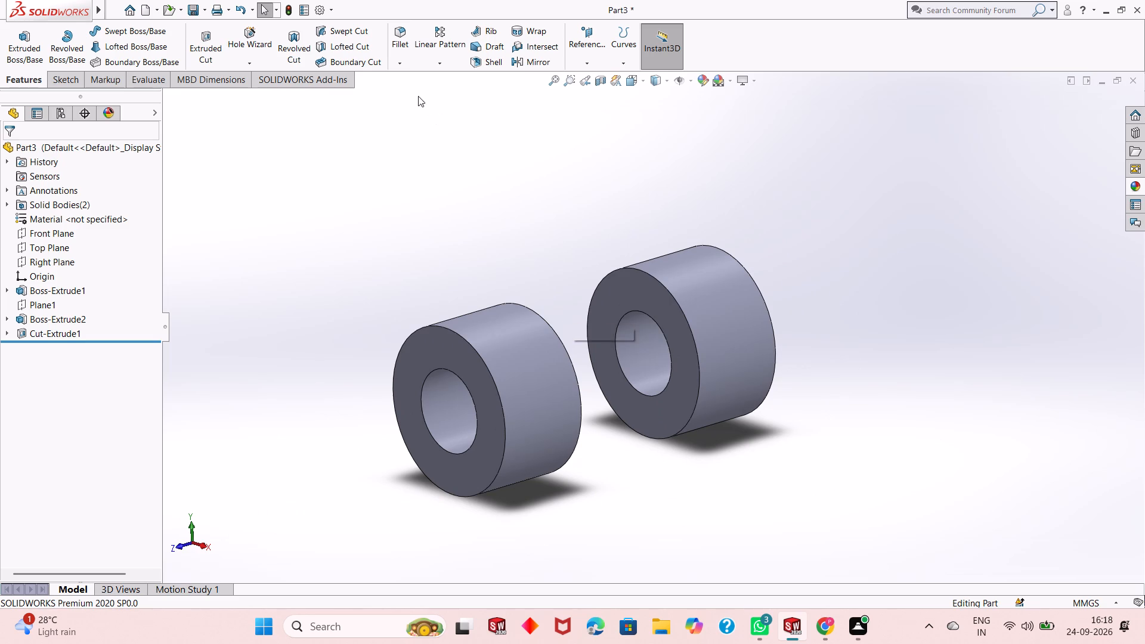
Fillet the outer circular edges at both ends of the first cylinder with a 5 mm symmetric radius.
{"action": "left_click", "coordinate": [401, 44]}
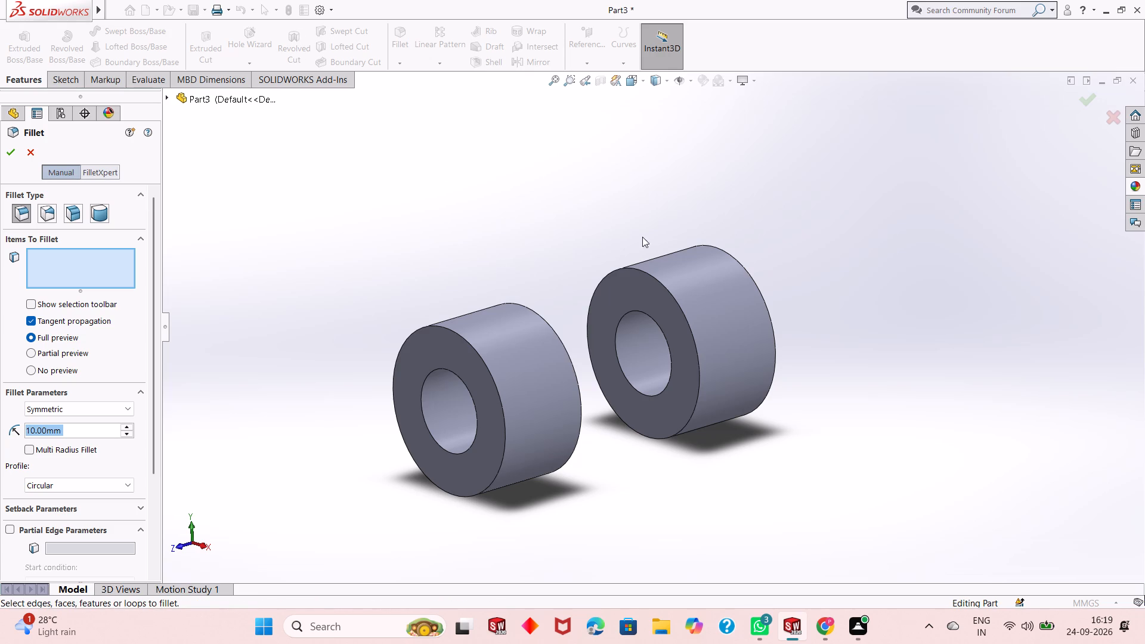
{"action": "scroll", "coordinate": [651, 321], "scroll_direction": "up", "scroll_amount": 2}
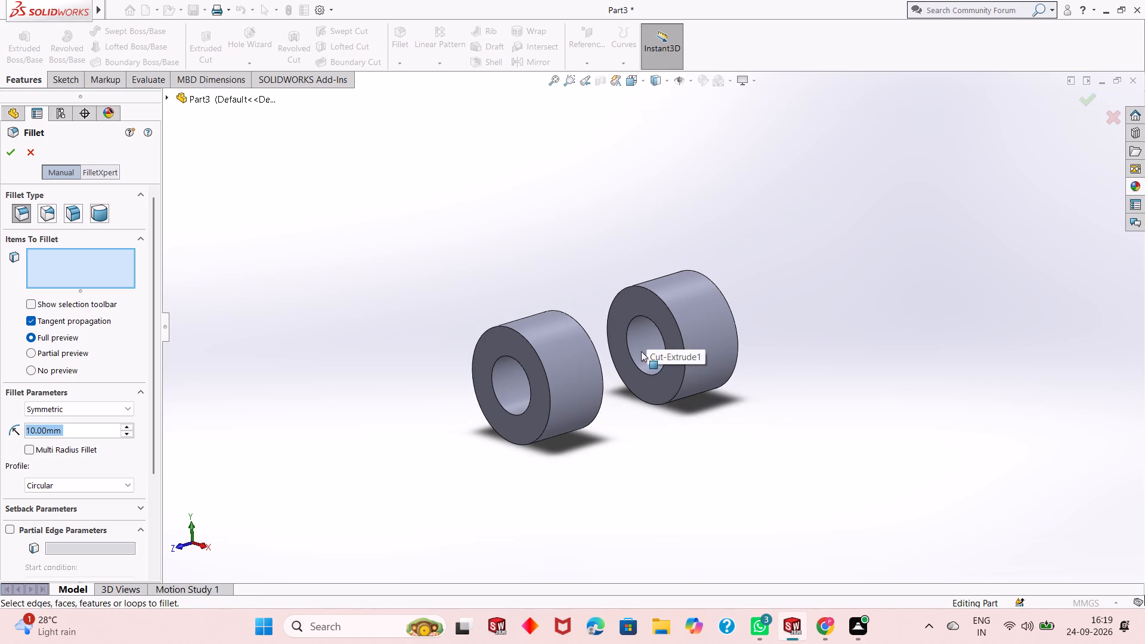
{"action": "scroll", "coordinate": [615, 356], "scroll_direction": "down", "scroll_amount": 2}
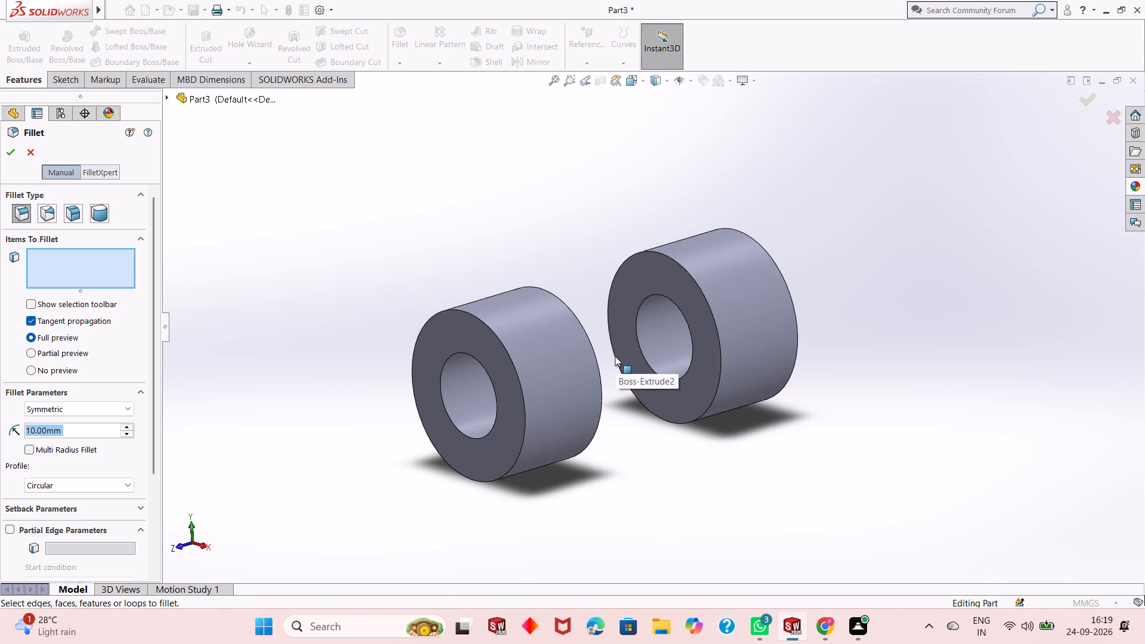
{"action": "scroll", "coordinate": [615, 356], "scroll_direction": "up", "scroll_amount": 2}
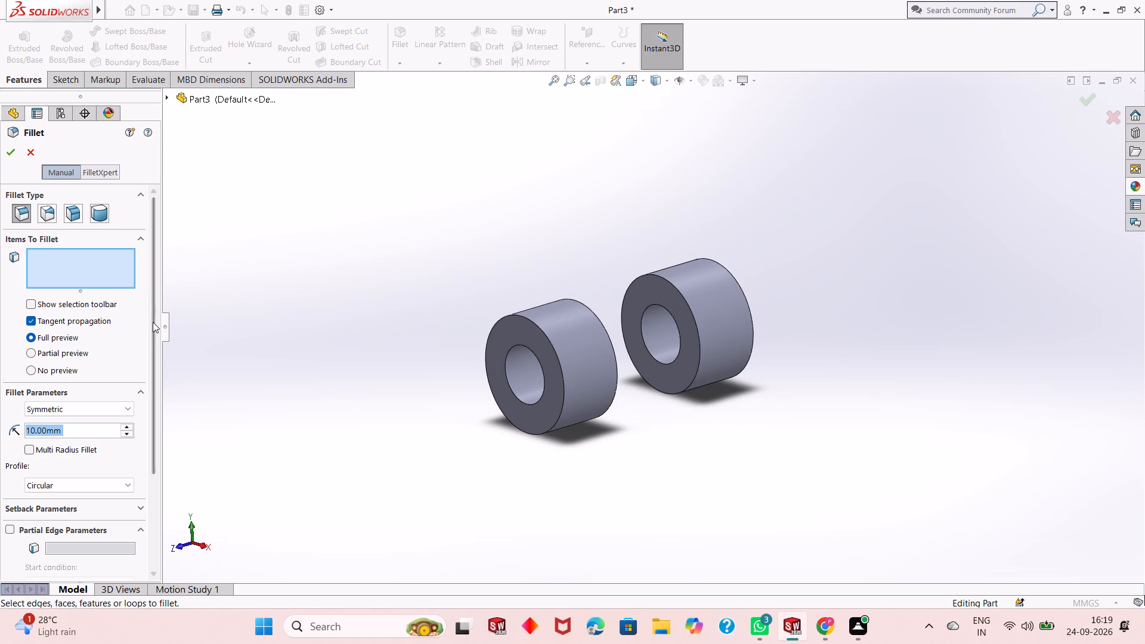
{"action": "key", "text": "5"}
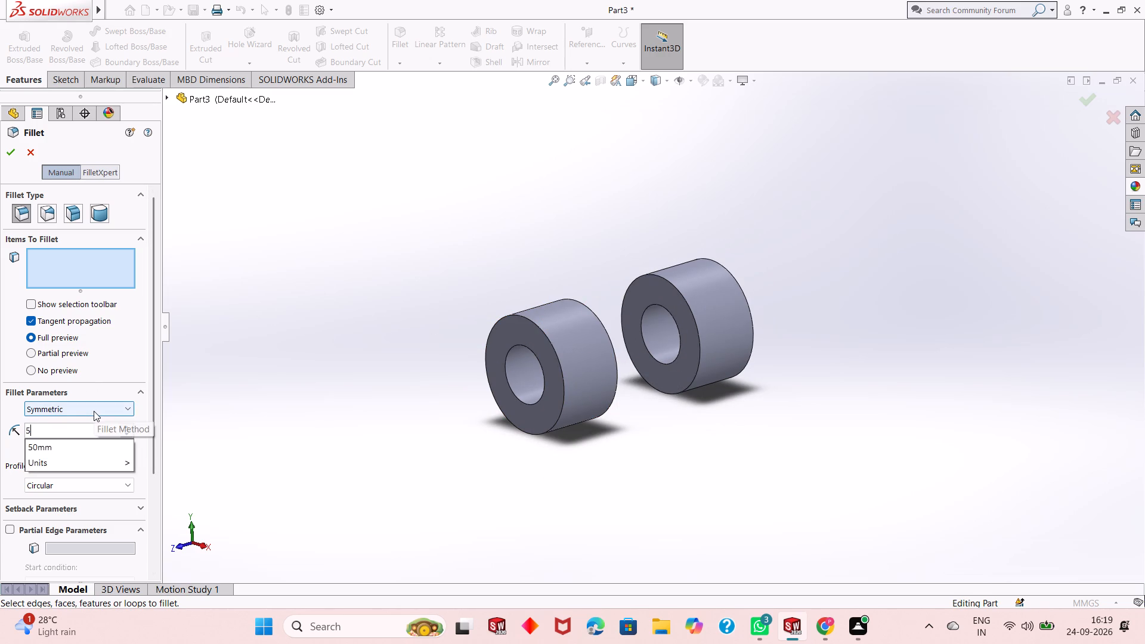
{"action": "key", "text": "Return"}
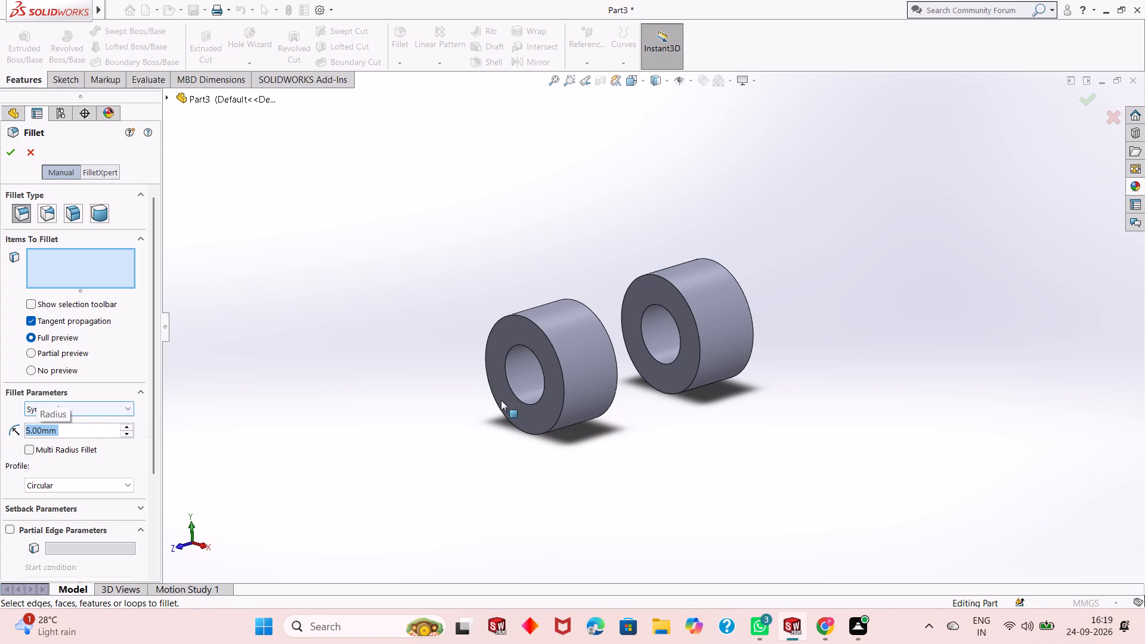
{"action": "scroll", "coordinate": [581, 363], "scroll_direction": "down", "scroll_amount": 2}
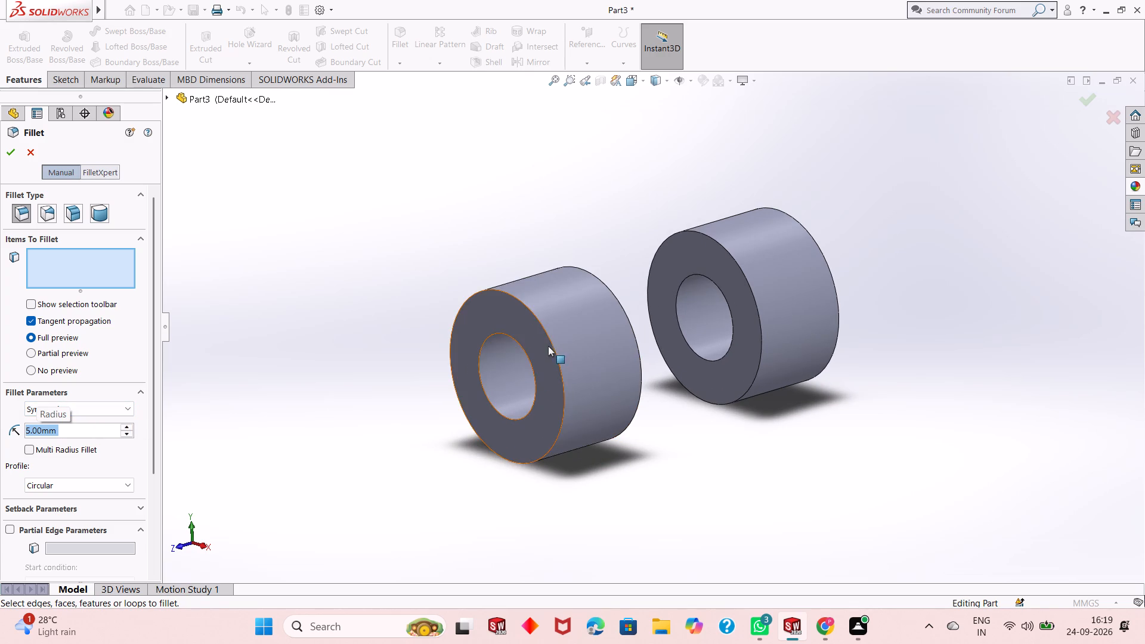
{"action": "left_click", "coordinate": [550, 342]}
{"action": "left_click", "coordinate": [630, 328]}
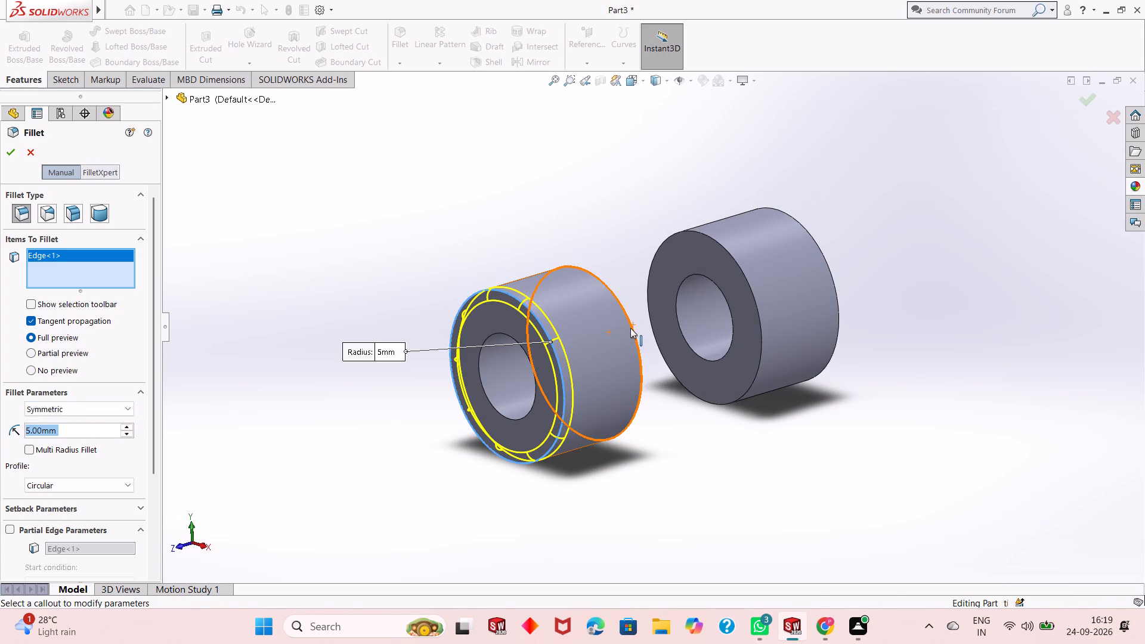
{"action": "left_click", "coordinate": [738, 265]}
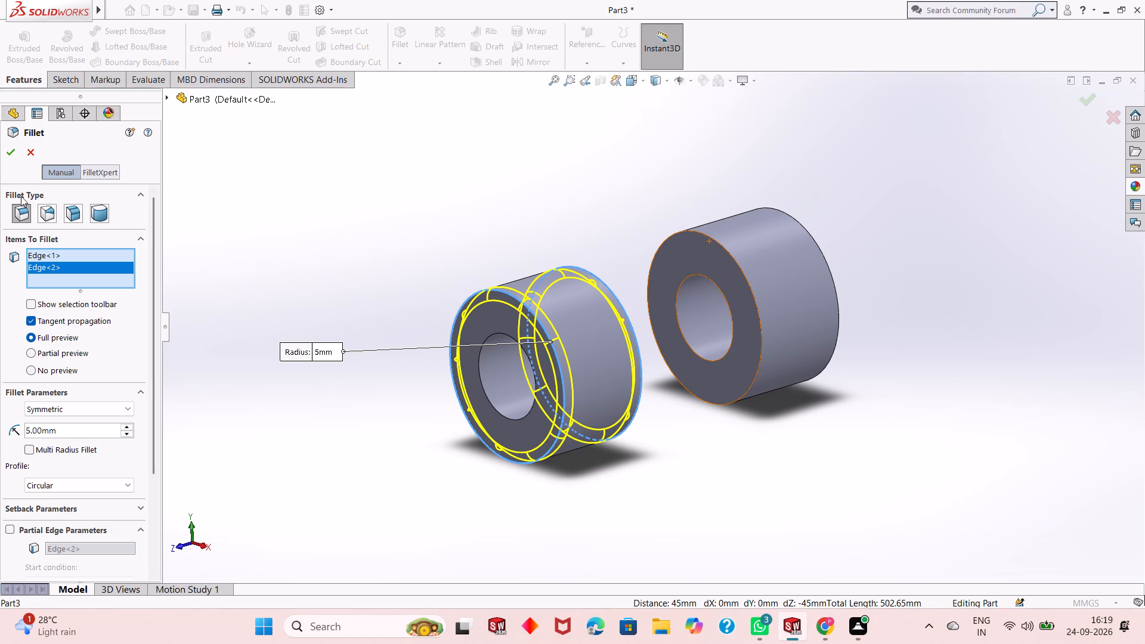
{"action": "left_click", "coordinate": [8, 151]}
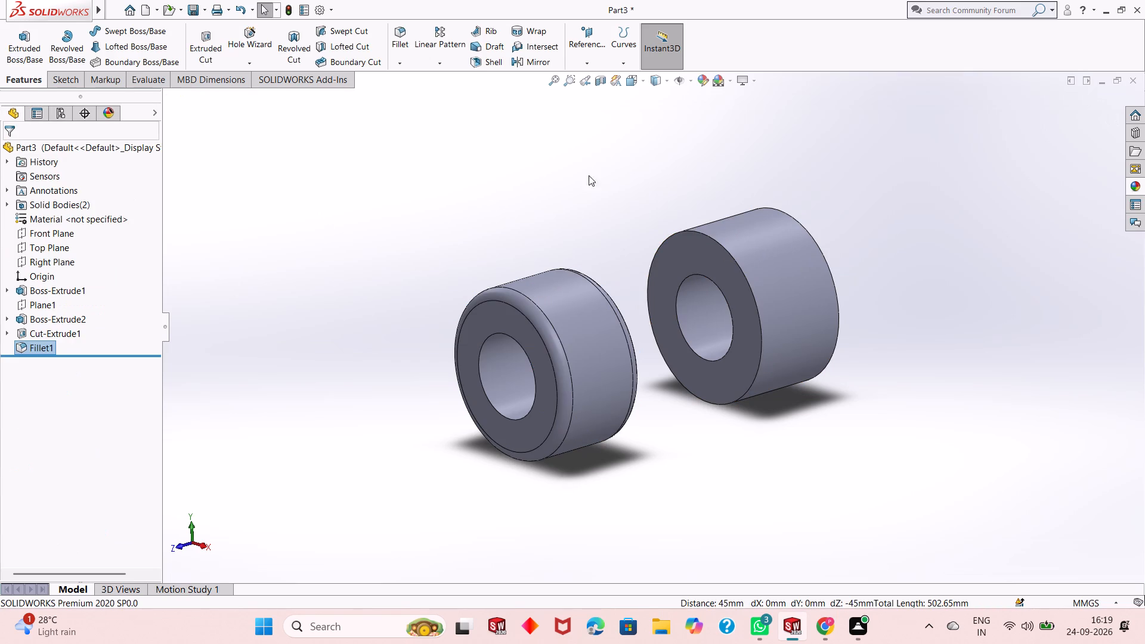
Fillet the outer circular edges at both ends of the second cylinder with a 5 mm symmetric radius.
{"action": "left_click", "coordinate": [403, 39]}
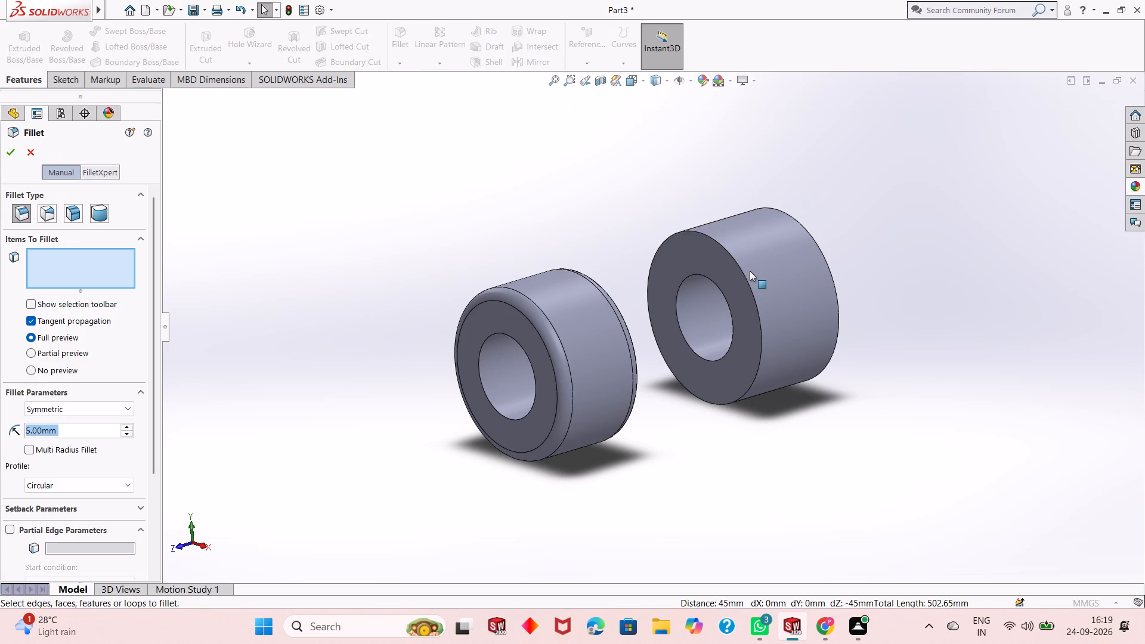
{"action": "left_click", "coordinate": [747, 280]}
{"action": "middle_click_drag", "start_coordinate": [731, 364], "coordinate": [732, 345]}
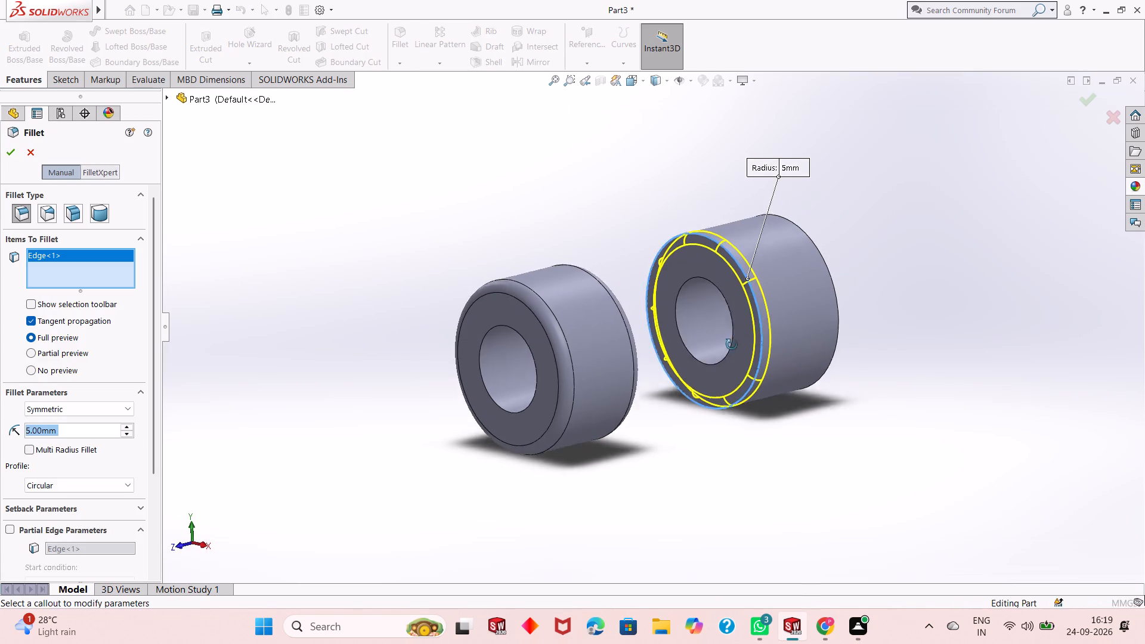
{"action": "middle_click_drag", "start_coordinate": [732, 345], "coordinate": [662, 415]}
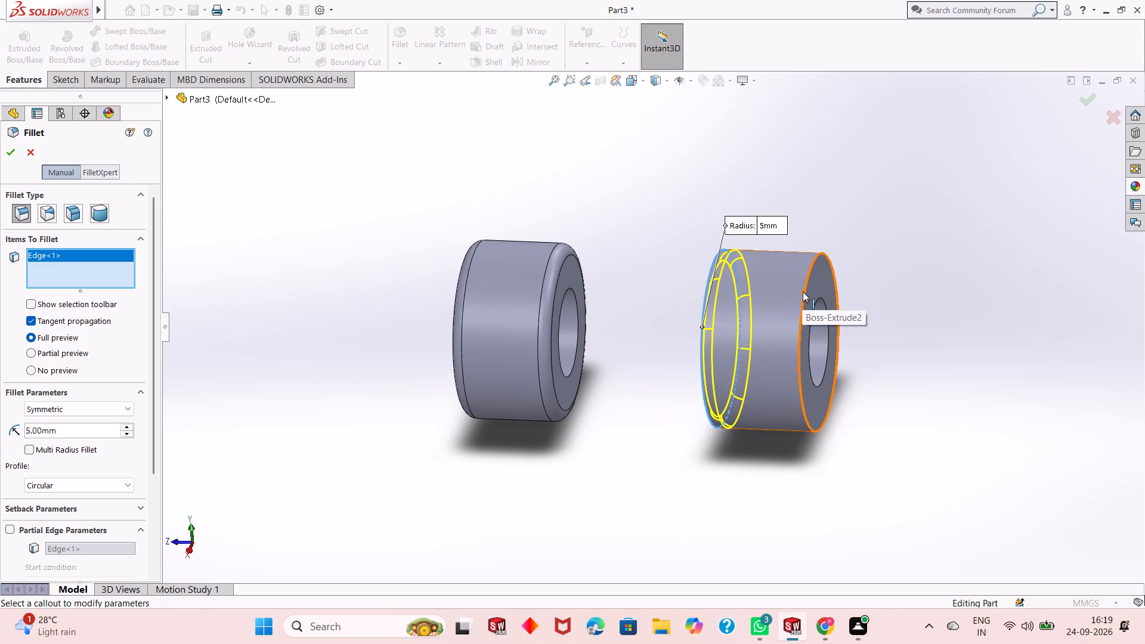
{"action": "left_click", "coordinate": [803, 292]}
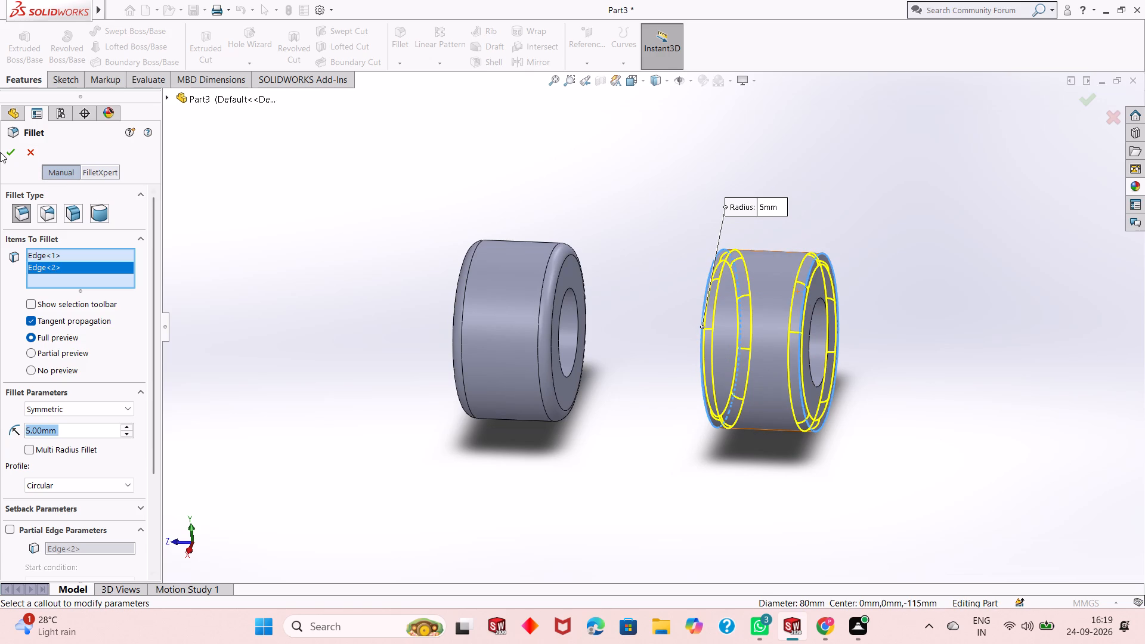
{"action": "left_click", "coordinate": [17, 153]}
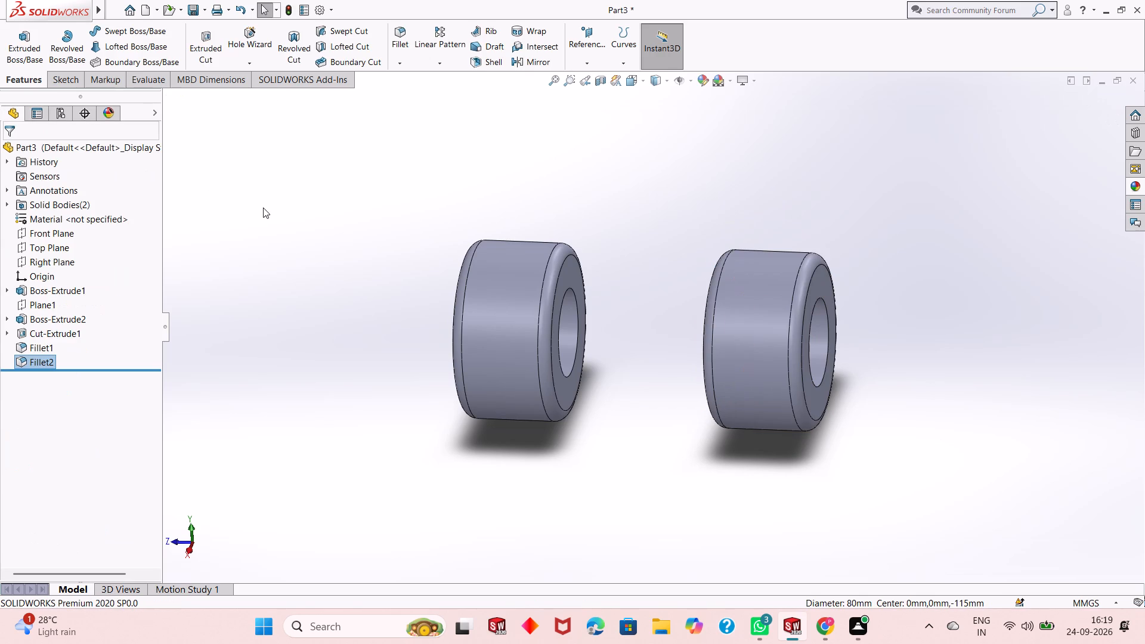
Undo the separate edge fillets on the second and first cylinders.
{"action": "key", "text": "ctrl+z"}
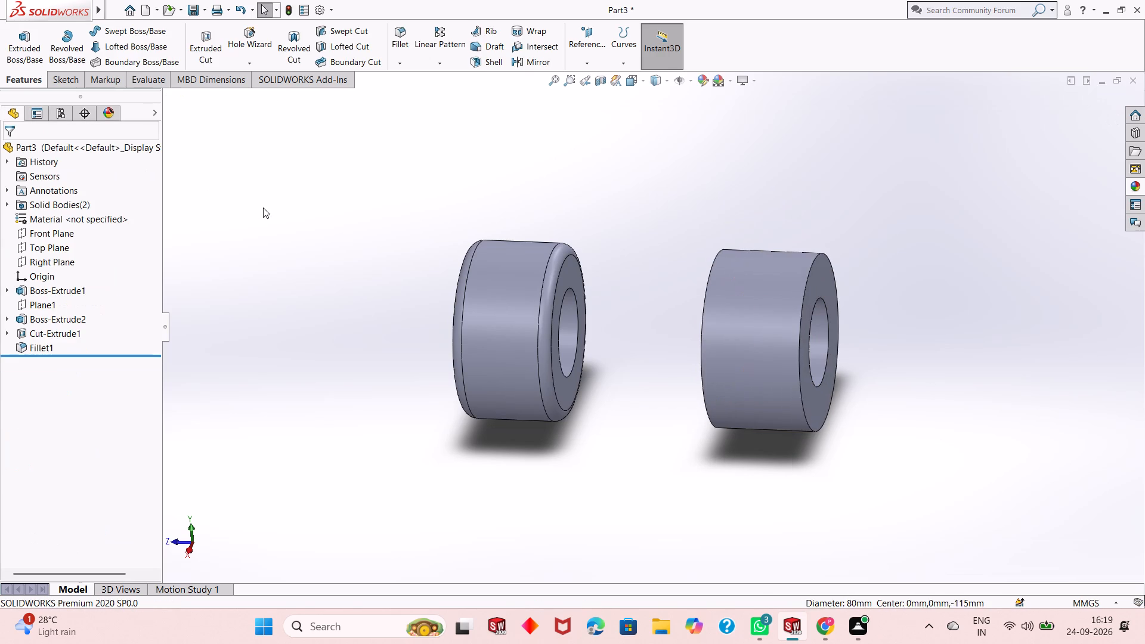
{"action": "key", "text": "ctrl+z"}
Fillet the outer circular edges at both ends of the first cylinder with a 5 mm symmetric radius.
{"action": "left_click", "coordinate": [404, 44]}
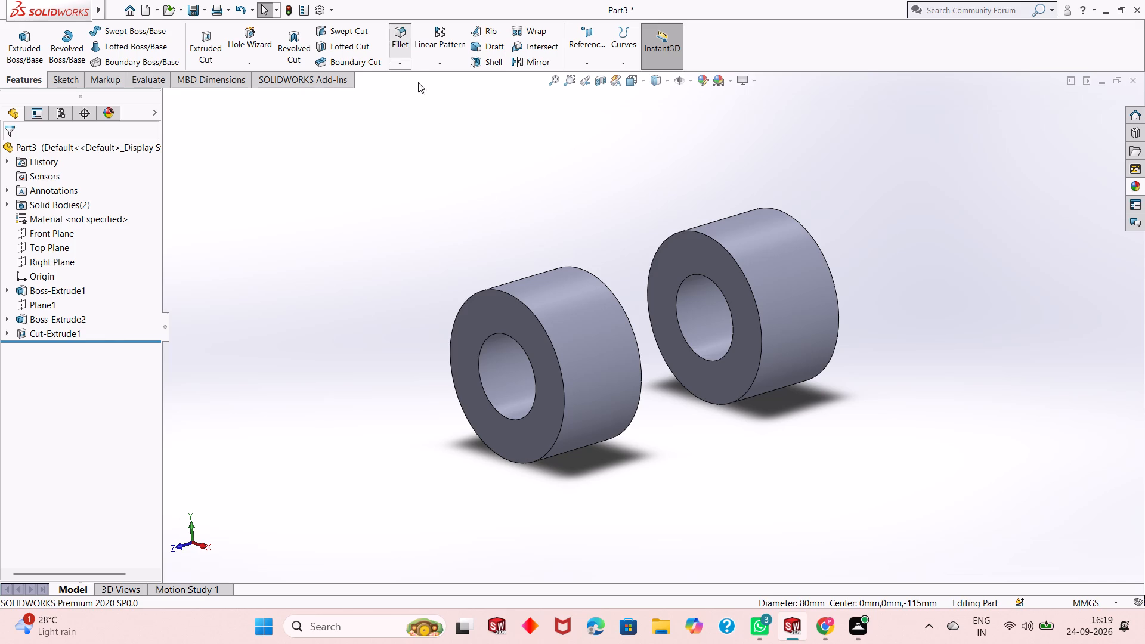
{"action": "left_click", "coordinate": [527, 309]}
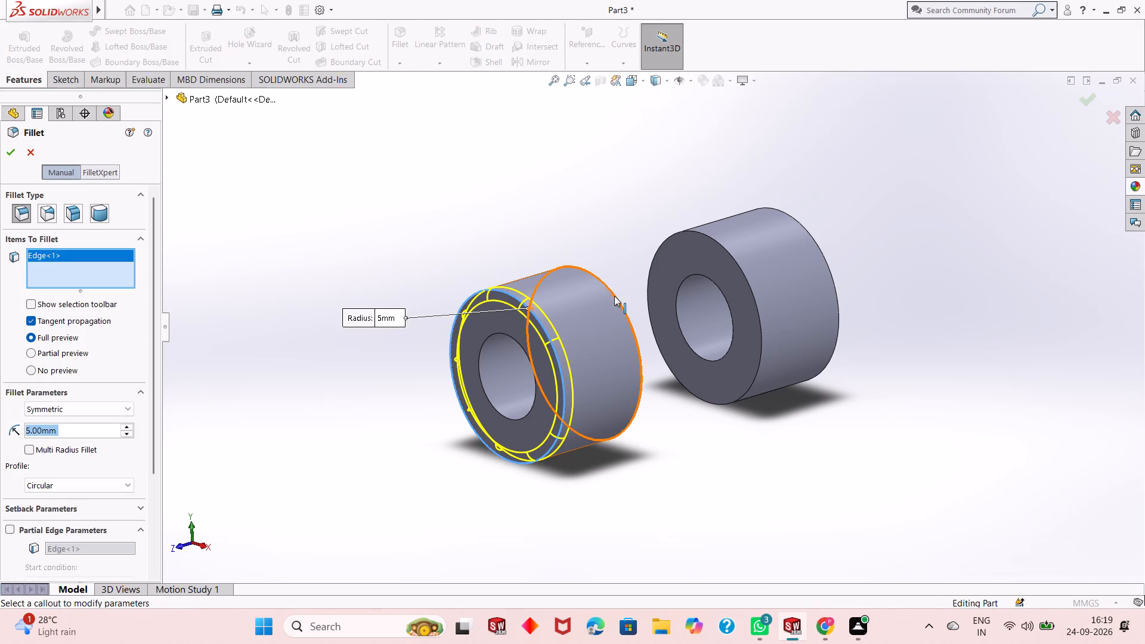
{"action": "left_click", "coordinate": [617, 301]}
{"action": "scroll", "coordinate": [744, 256], "scroll_direction": "down", "scroll_amount": 3}
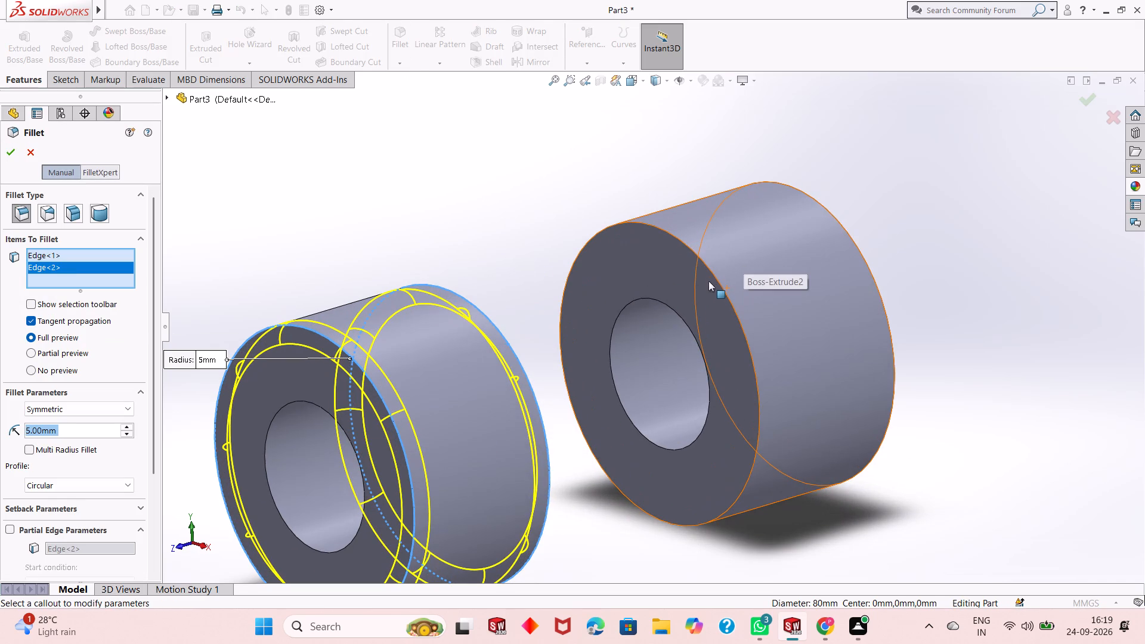
{"action": "left_click", "coordinate": [716, 278]}
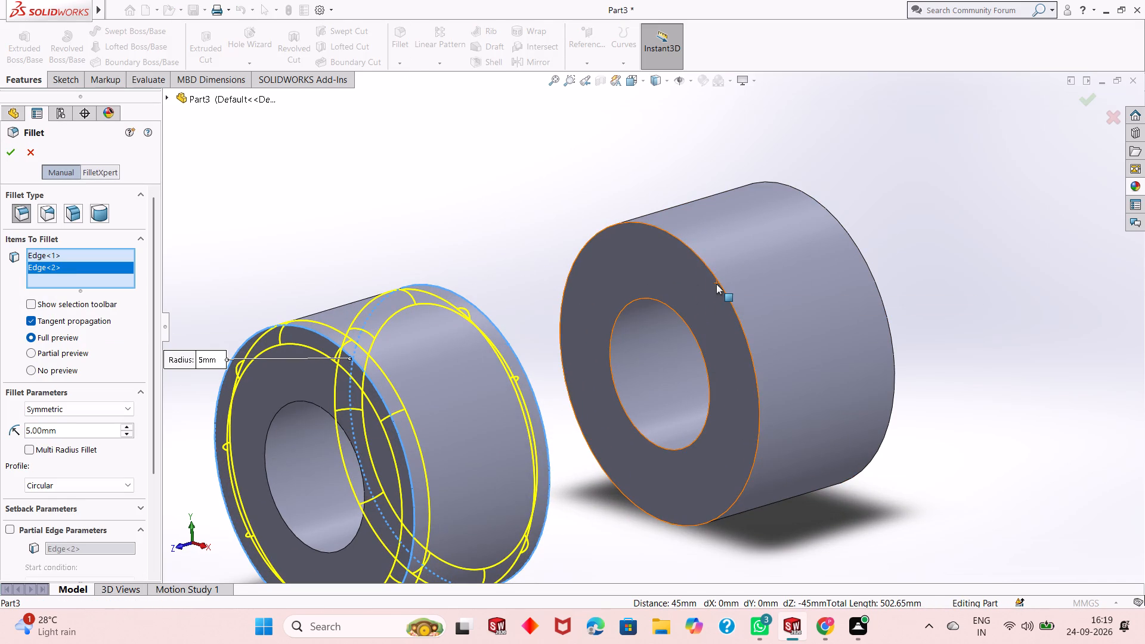
{"action": "left_click", "coordinate": [714, 277]}
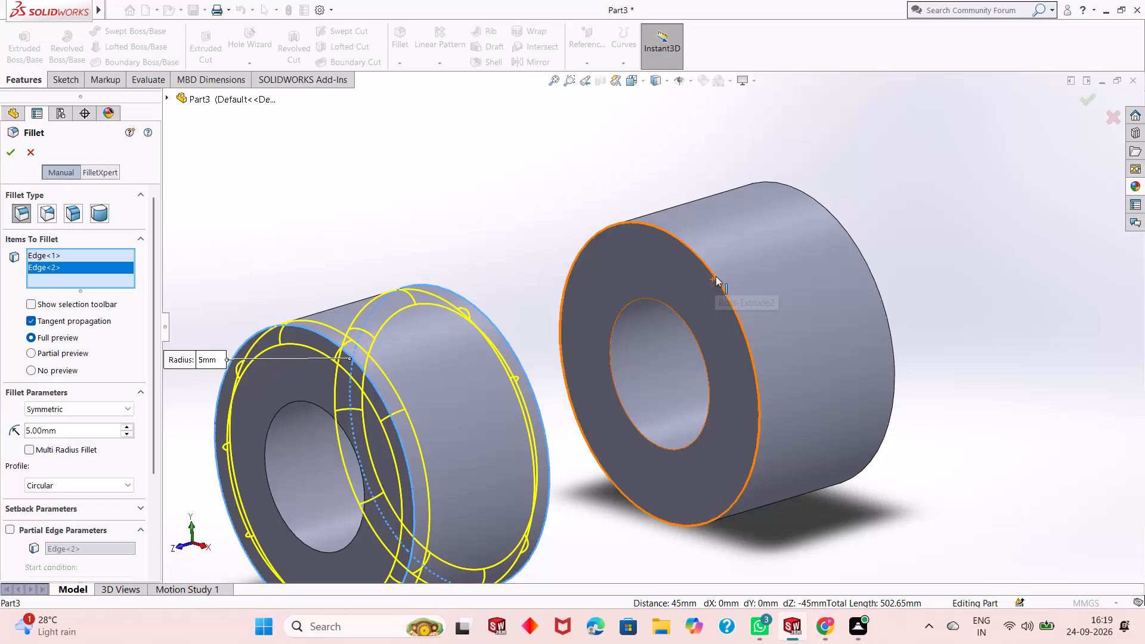
{"action": "left_click", "coordinate": [714, 278]}
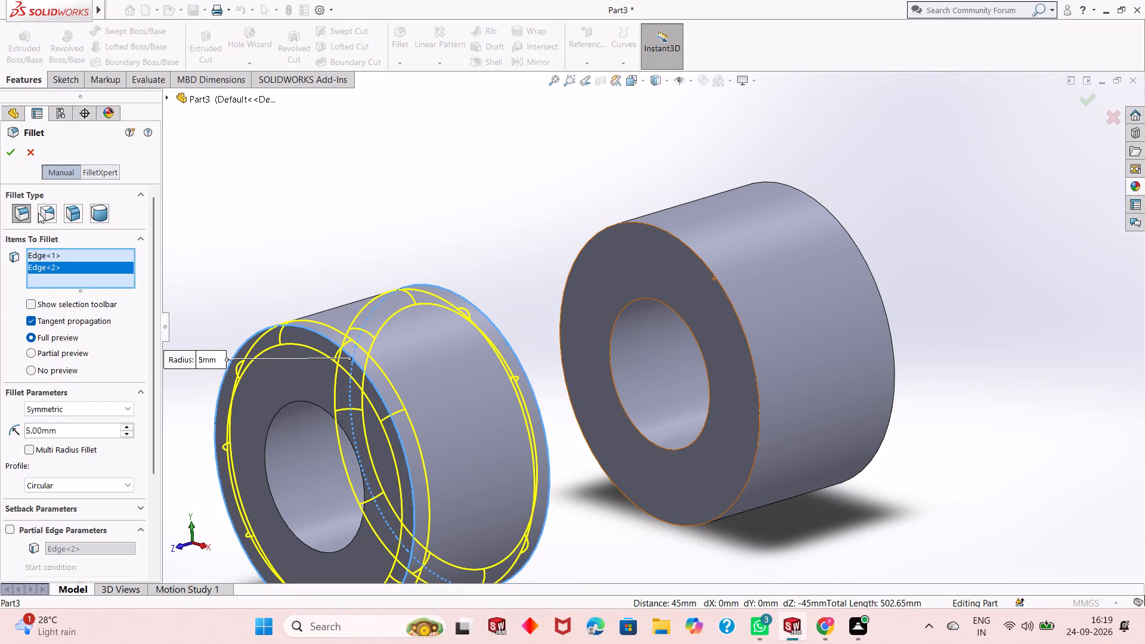
{"action": "left_click", "coordinate": [10, 148]}
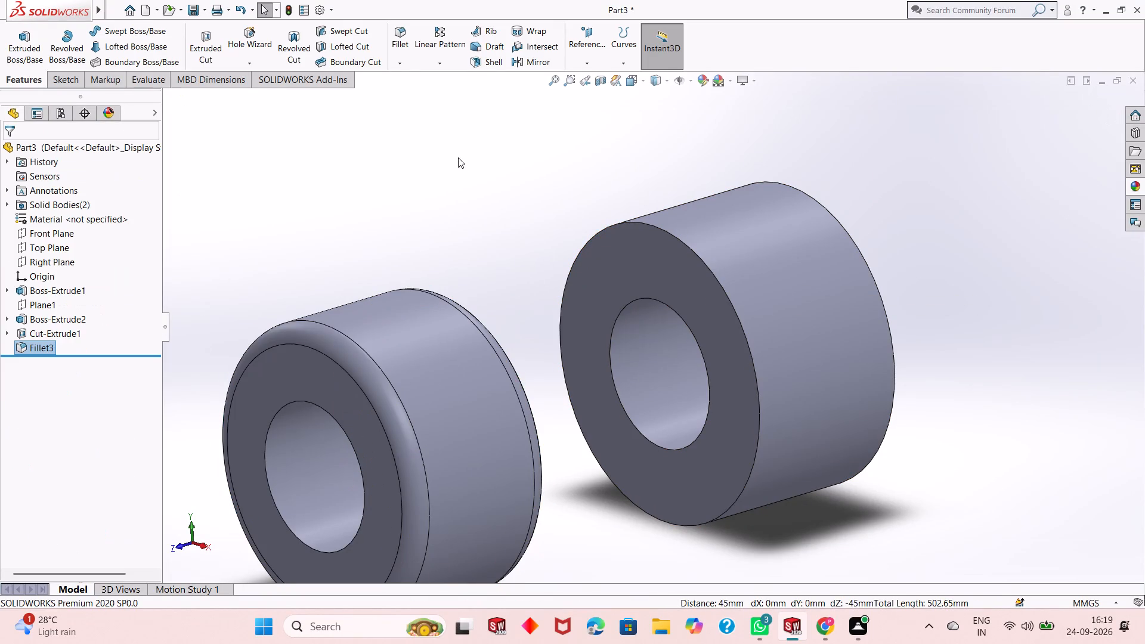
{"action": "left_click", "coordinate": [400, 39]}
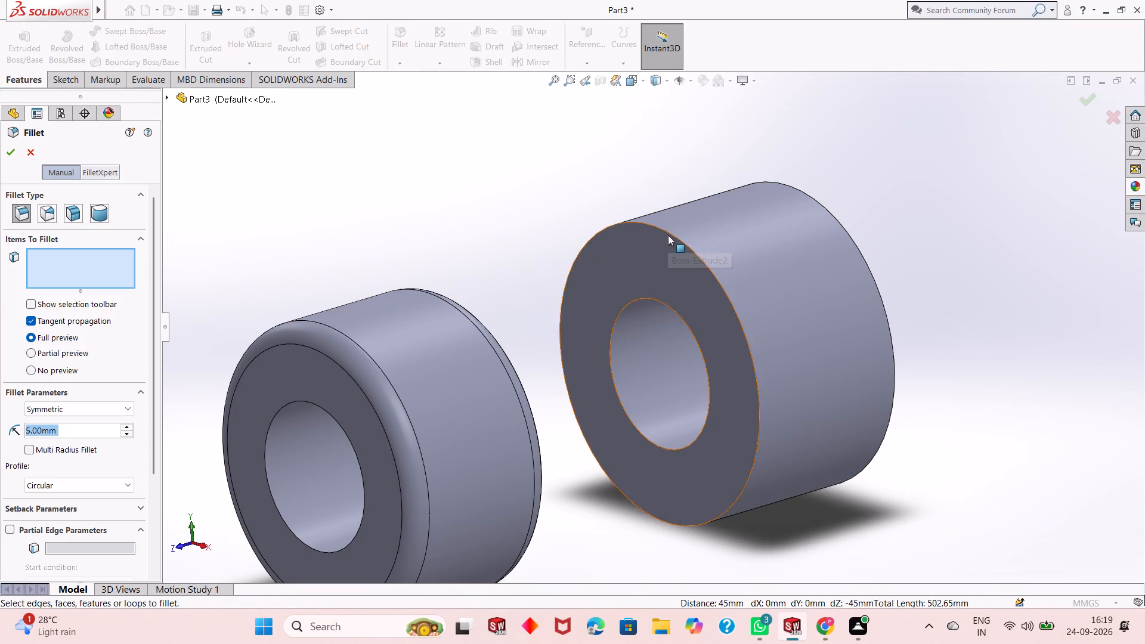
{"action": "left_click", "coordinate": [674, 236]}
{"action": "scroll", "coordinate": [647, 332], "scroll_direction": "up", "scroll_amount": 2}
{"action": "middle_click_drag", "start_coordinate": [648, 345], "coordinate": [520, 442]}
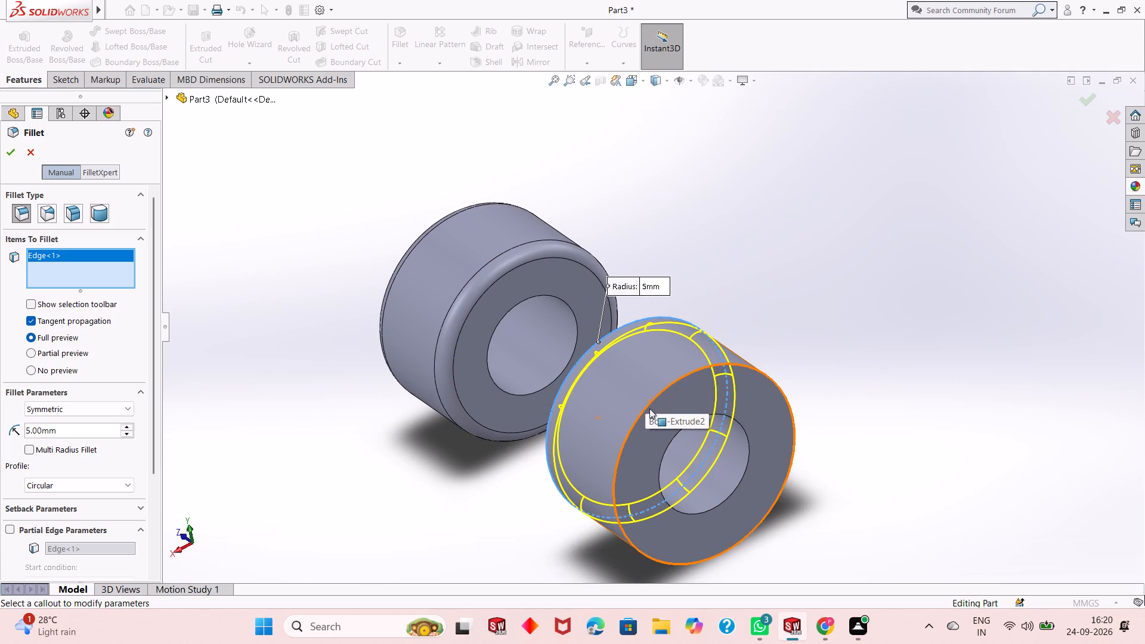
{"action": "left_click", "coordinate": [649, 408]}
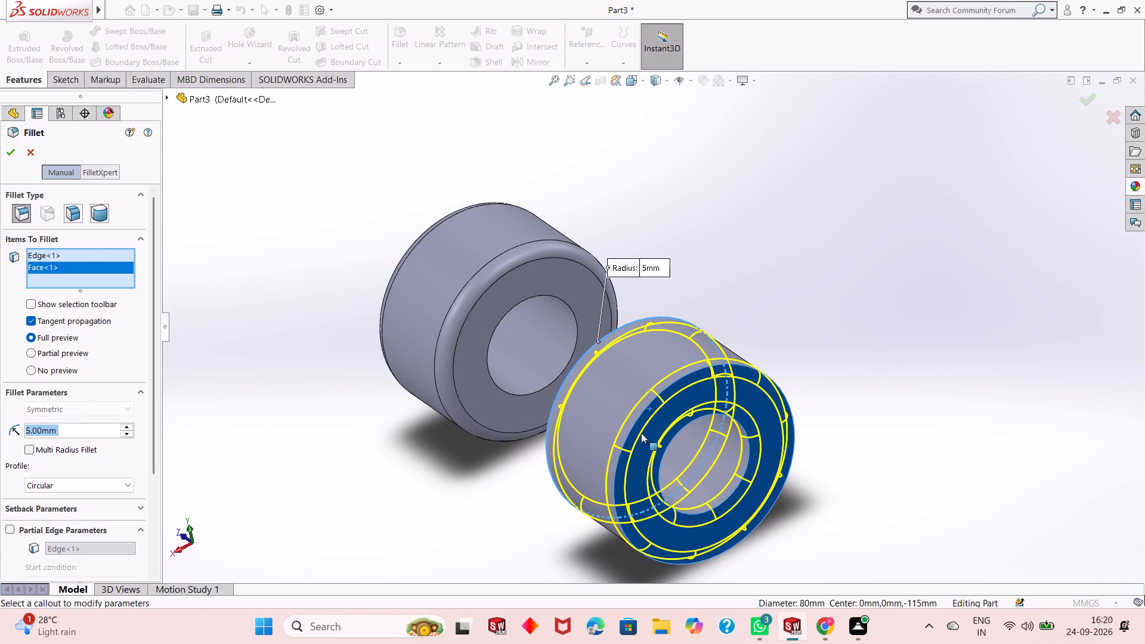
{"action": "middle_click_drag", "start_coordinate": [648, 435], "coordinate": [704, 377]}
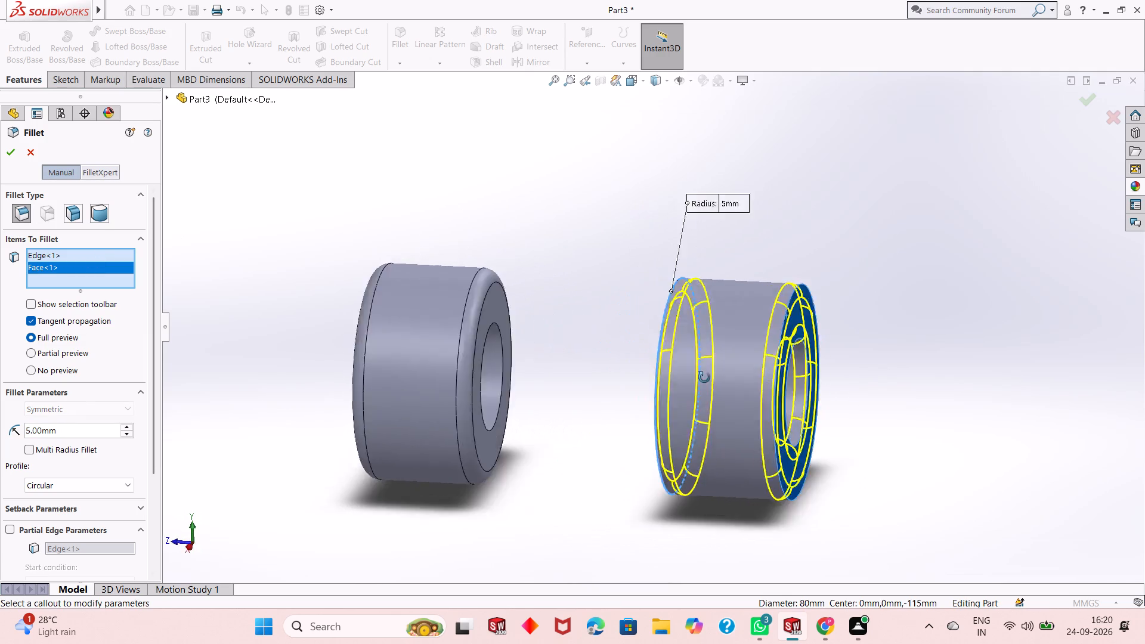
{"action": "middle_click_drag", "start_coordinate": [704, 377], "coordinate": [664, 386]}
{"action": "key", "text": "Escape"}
Fillet the outer circular edges at both ends of the second cylinder with a 5 mm symmetric radius.
{"action": "left_click", "coordinate": [398, 32]}
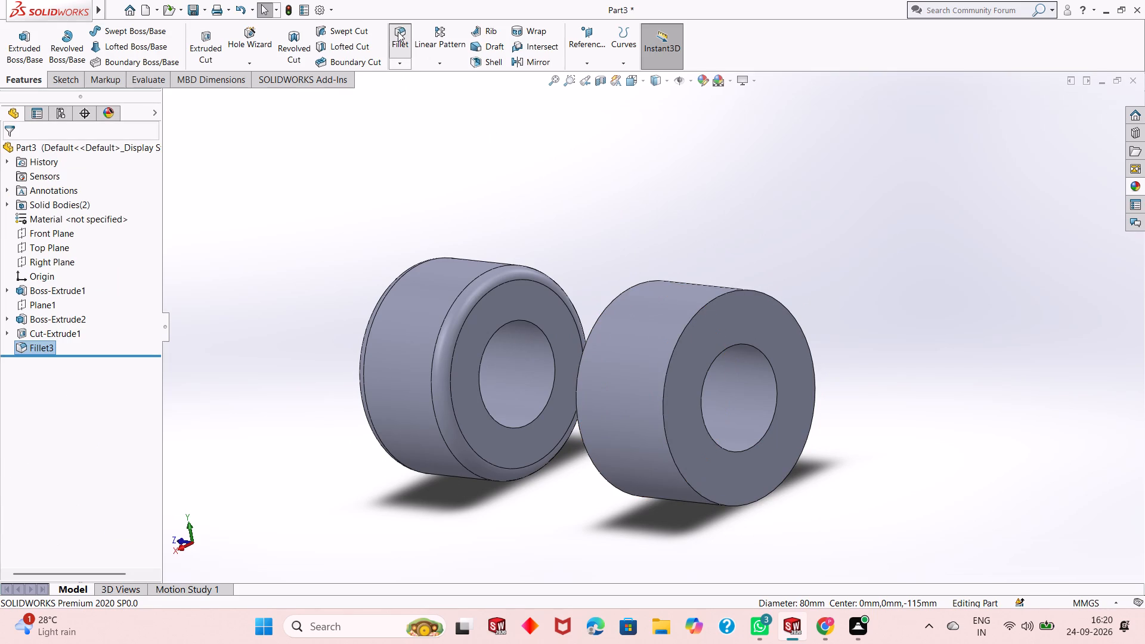
{"action": "left_click", "coordinate": [683, 332]}
{"action": "middle_click_drag", "start_coordinate": [674, 367], "coordinate": [789, 332]}
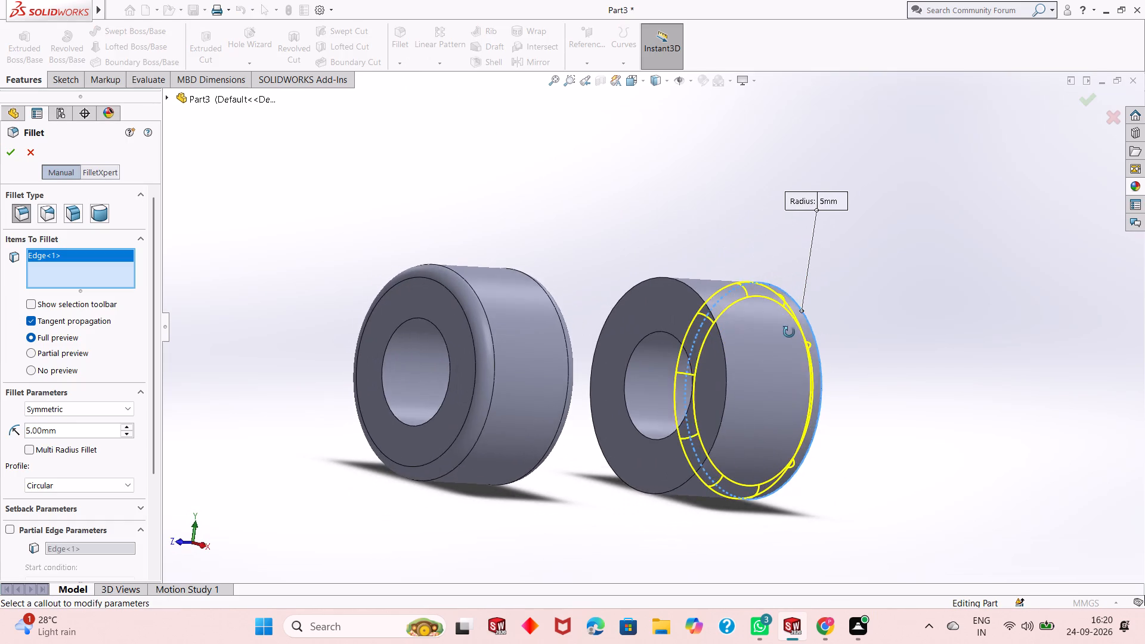
{"action": "middle_click_drag", "start_coordinate": [789, 332], "coordinate": [794, 330]}
{"action": "left_click", "coordinate": [716, 327]}
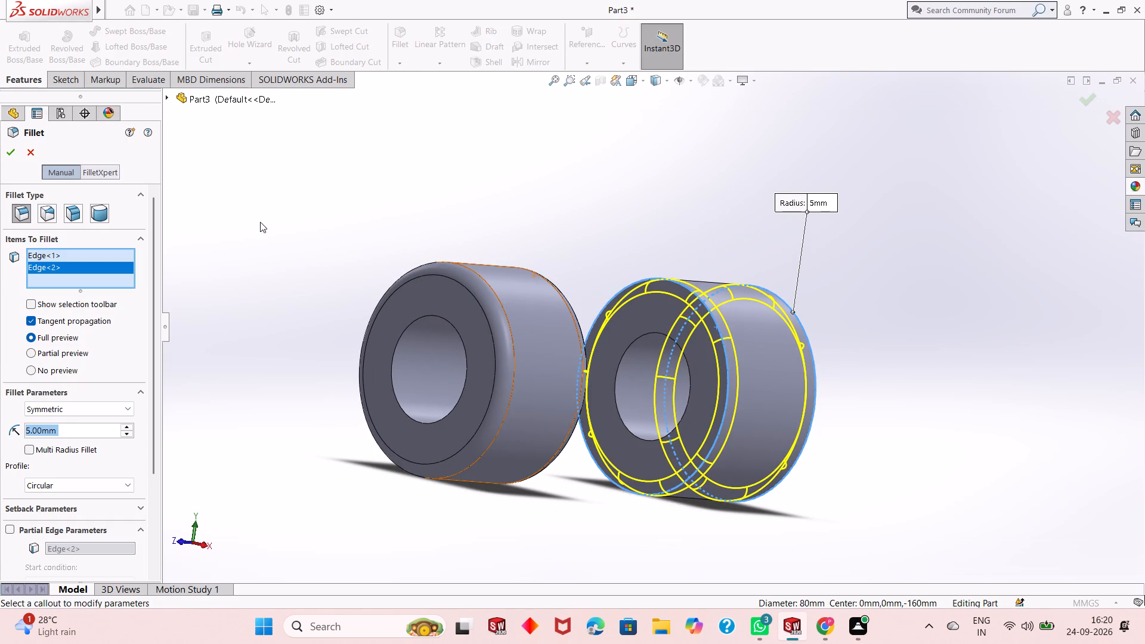
{"action": "left_click", "coordinate": [13, 151]}
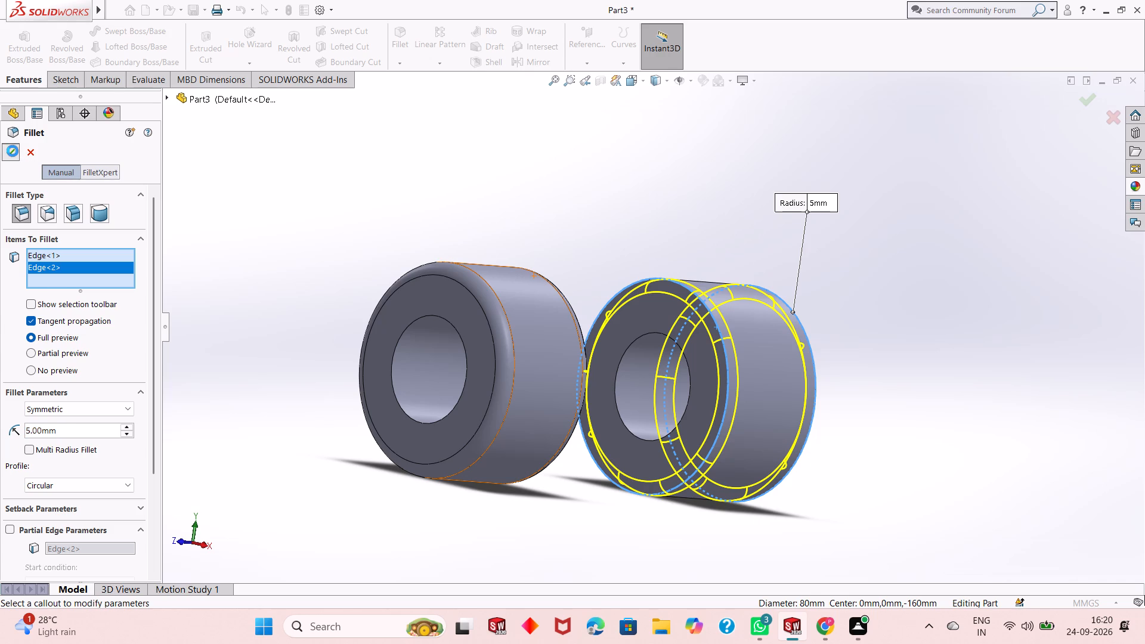
{"action": "key", "text": "Escape"}
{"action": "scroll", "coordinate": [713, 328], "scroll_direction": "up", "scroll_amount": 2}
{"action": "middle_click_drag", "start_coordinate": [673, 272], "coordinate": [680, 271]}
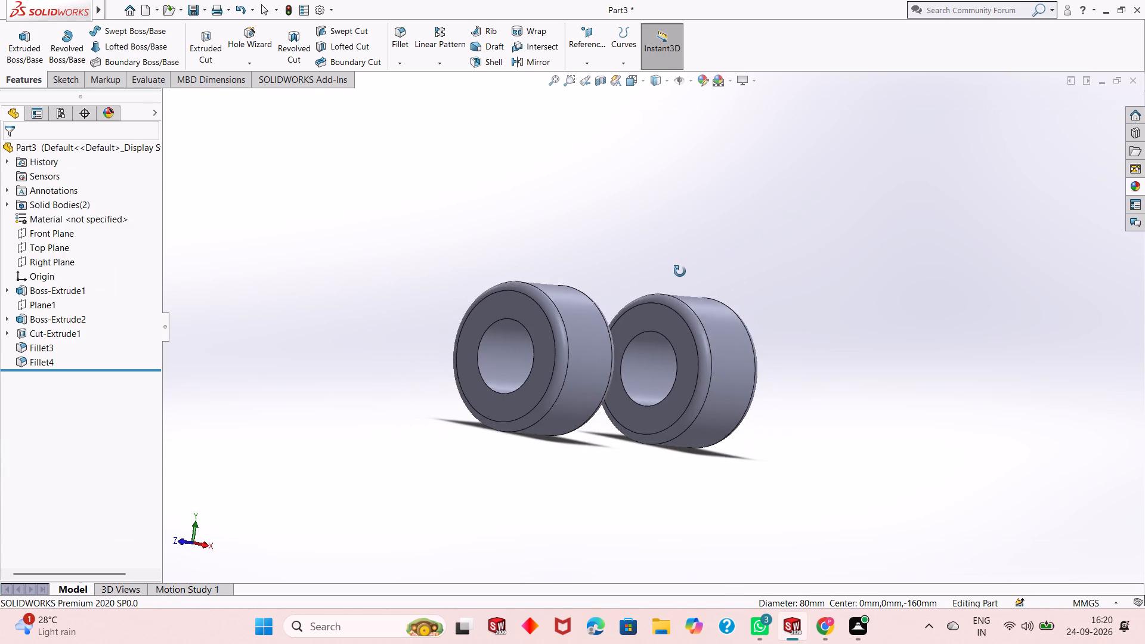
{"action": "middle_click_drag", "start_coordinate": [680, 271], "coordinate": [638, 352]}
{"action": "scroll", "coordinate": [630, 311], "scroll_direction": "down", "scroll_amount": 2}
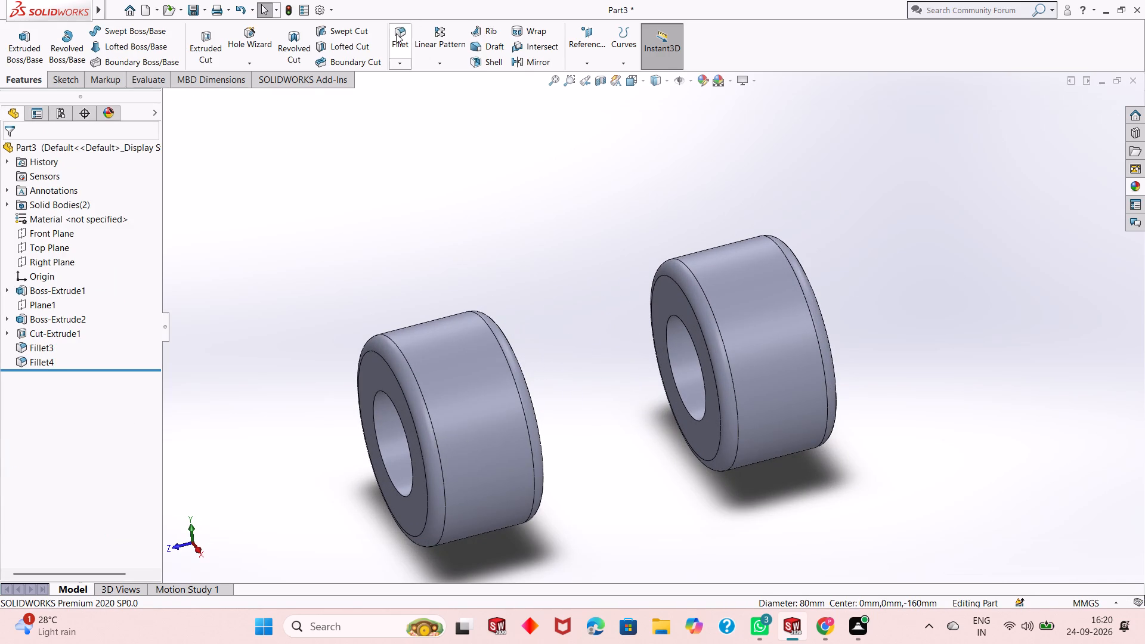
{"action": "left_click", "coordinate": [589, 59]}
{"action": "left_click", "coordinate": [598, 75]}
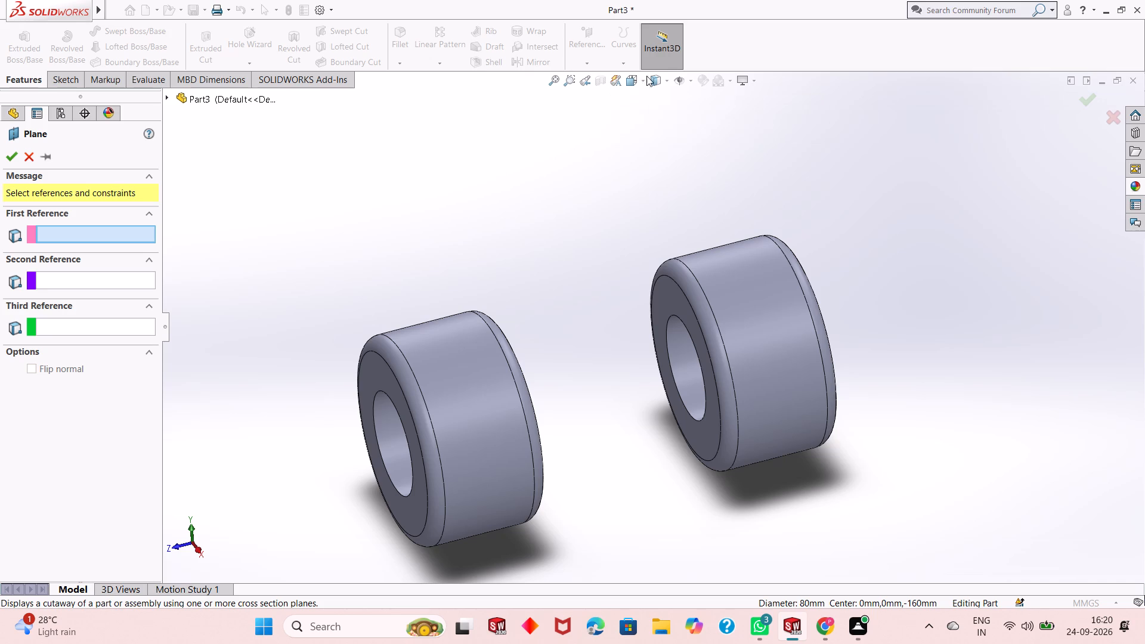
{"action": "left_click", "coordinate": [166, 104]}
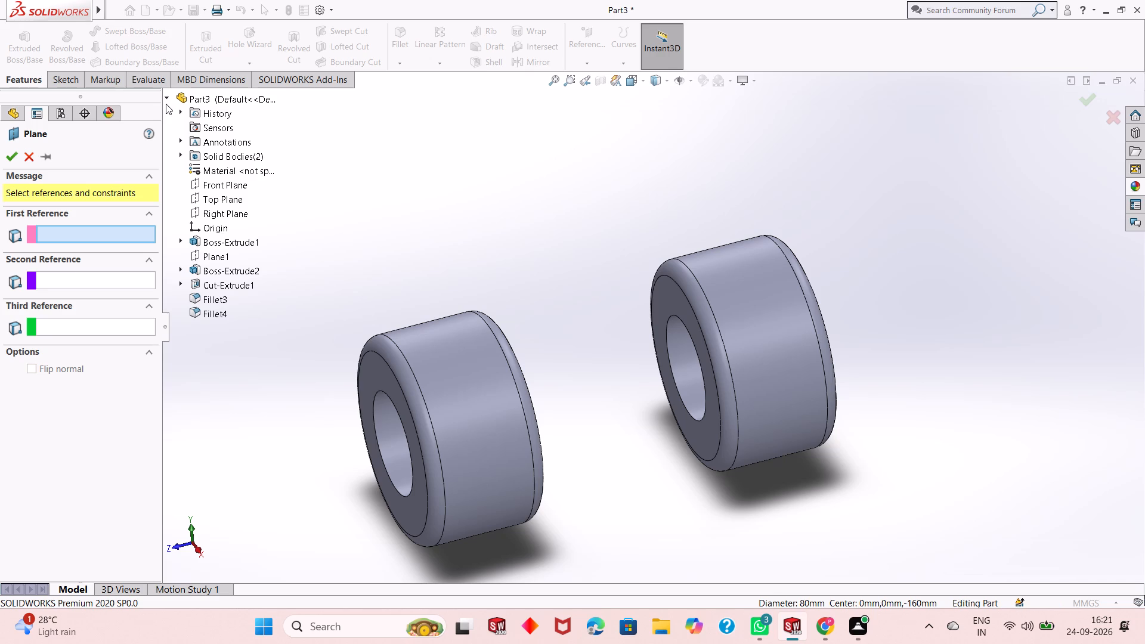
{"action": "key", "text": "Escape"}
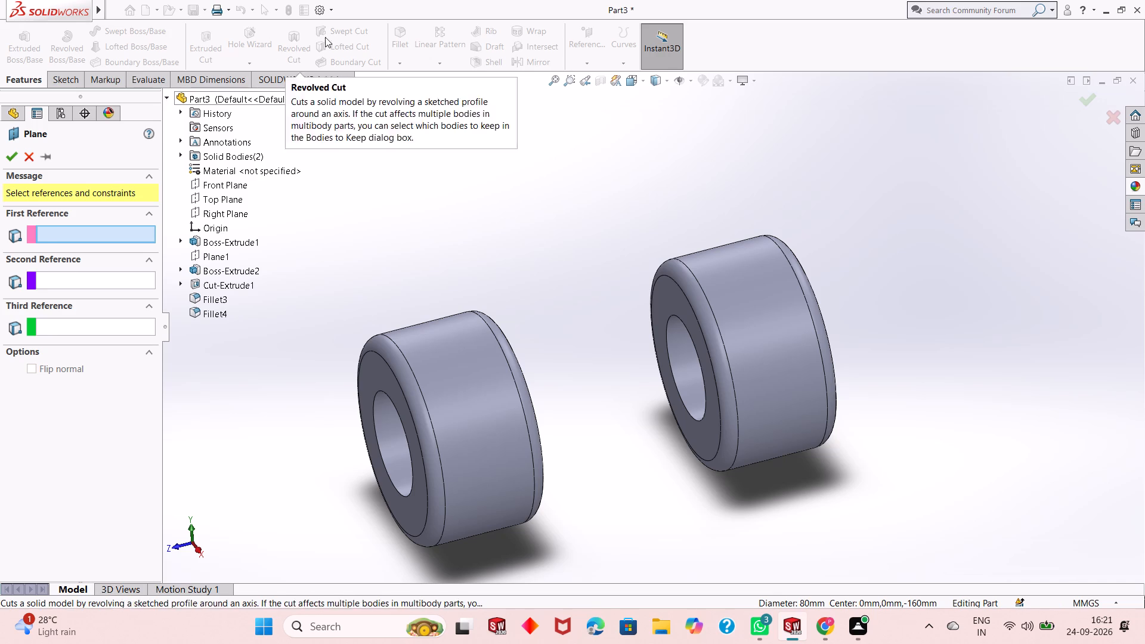
Create a reference plane offset 150 mm above the Top Plane.
{"action": "scroll", "coordinate": [572, 275], "scroll_direction": "up", "scroll_amount": 1}
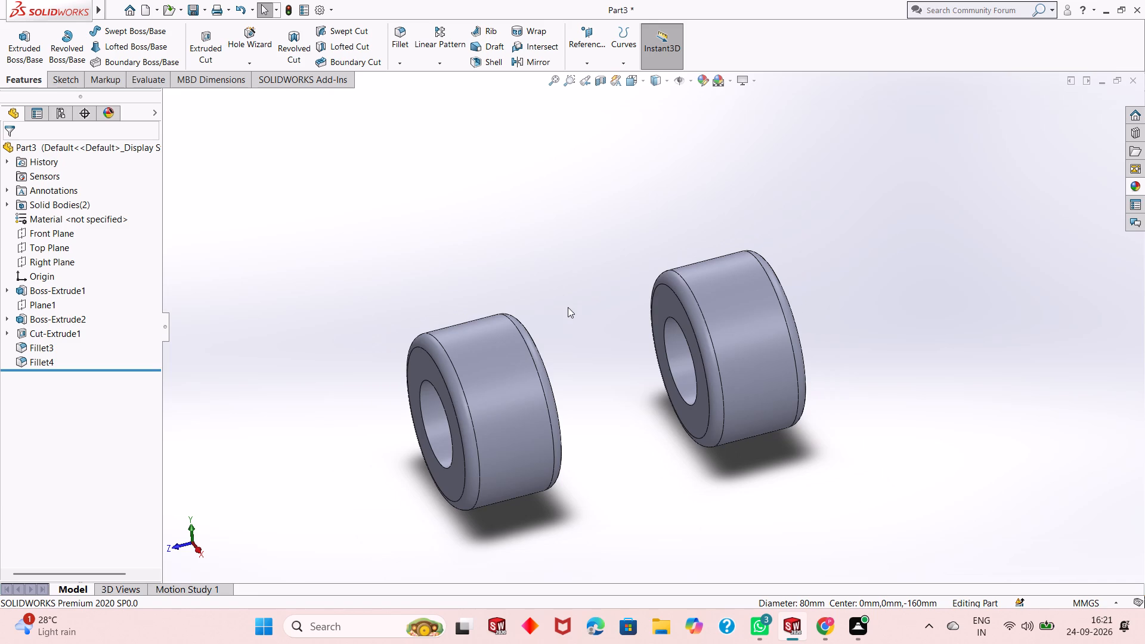
{"action": "left_click", "coordinate": [574, 58]}
{"action": "left_click", "coordinate": [582, 77]}
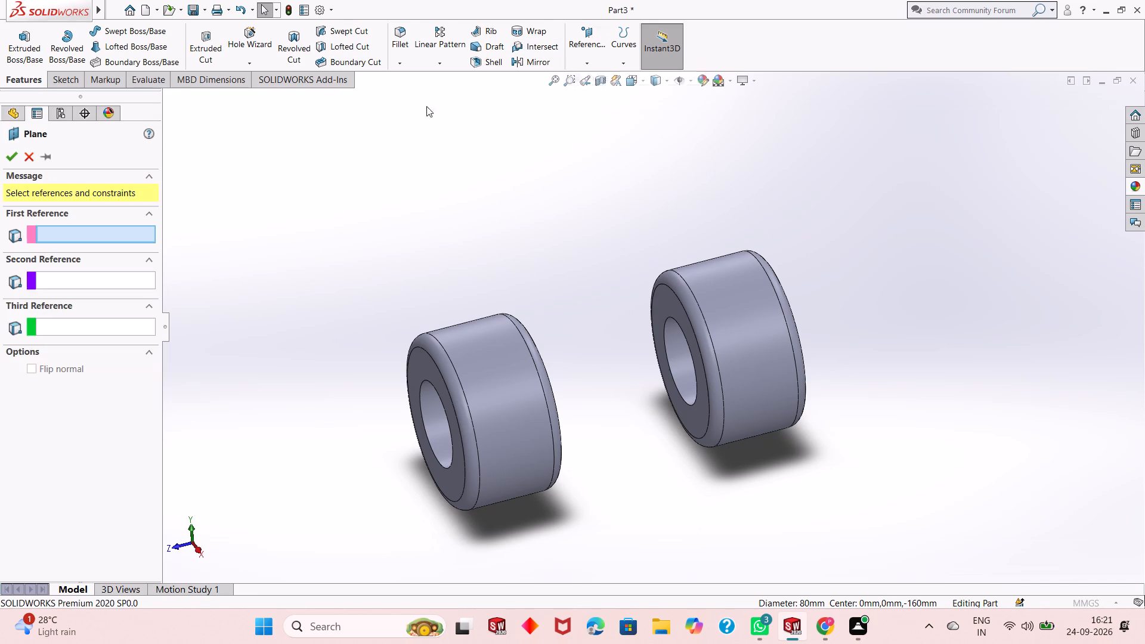
{"action": "left_click", "coordinate": [205, 94]}
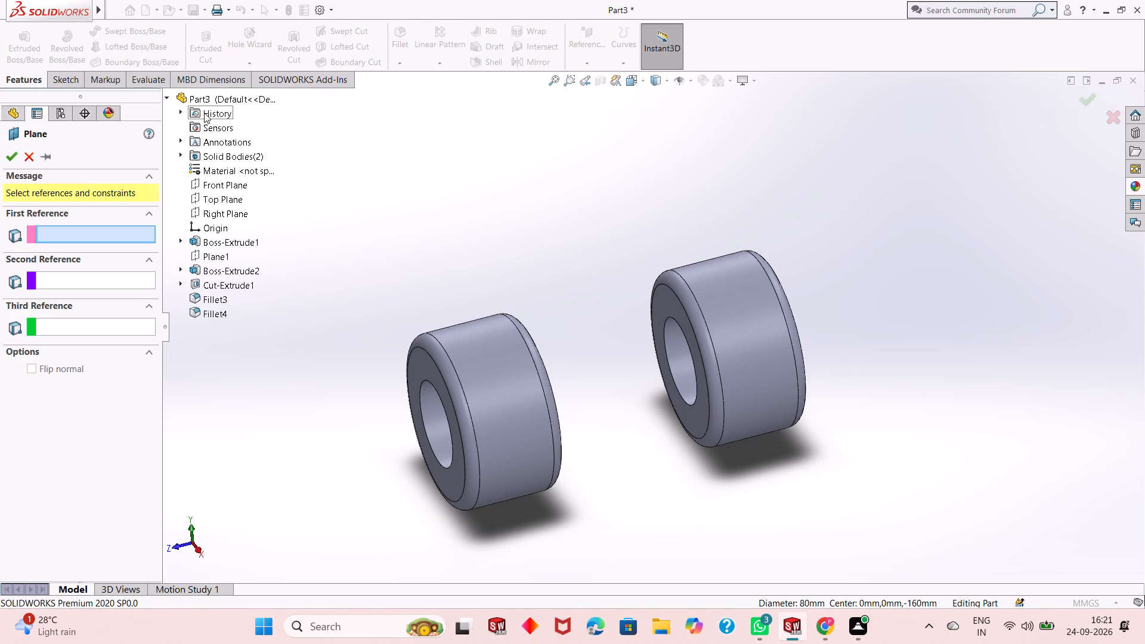
{"action": "left_click", "coordinate": [231, 194]}
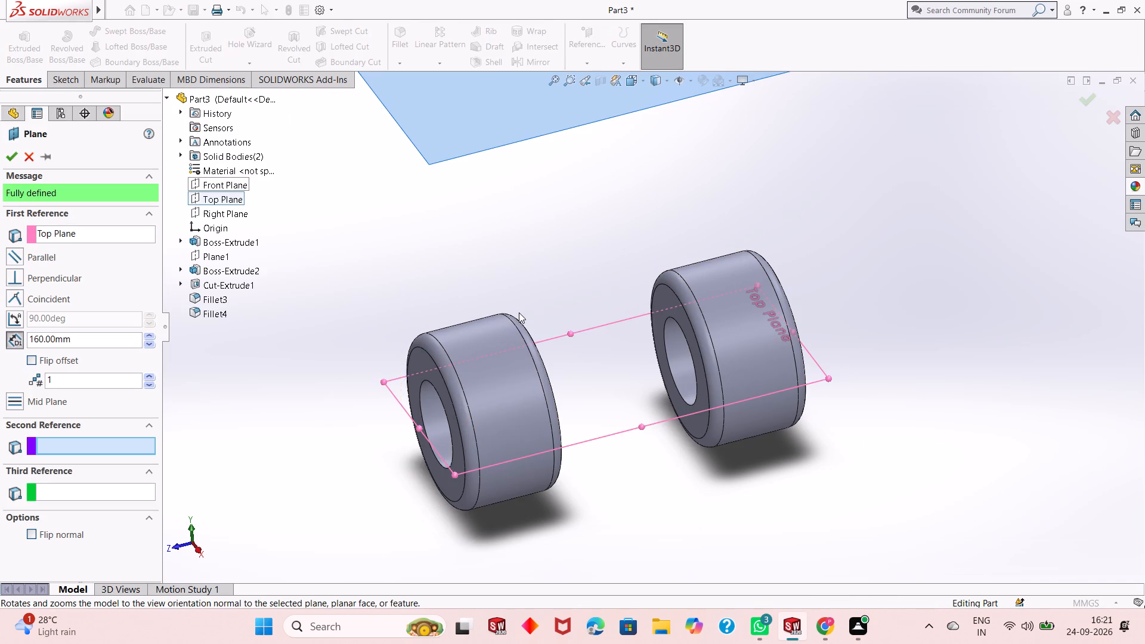
{"action": "scroll", "coordinate": [519, 313], "scroll_direction": "up", "scroll_amount": 3}
{"action": "scroll", "coordinate": [807, 237], "scroll_direction": "down", "scroll_amount": 2}
{"action": "middle_click_drag", "start_coordinate": [563, 323], "coordinate": [574, 270]}
{"action": "scroll", "coordinate": [574, 270], "scroll_direction": "up", "scroll_amount": 3}
{"action": "scroll", "coordinate": [537, 172], "scroll_direction": "down", "scroll_amount": 1}
{"action": "scroll", "coordinate": [604, 309], "scroll_direction": "up", "scroll_amount": 1}
{"action": "scroll", "coordinate": [739, 337], "scroll_direction": "down", "scroll_amount": 1}
{"action": "scroll", "coordinate": [687, 324], "scroll_direction": "up", "scroll_amount": 1}
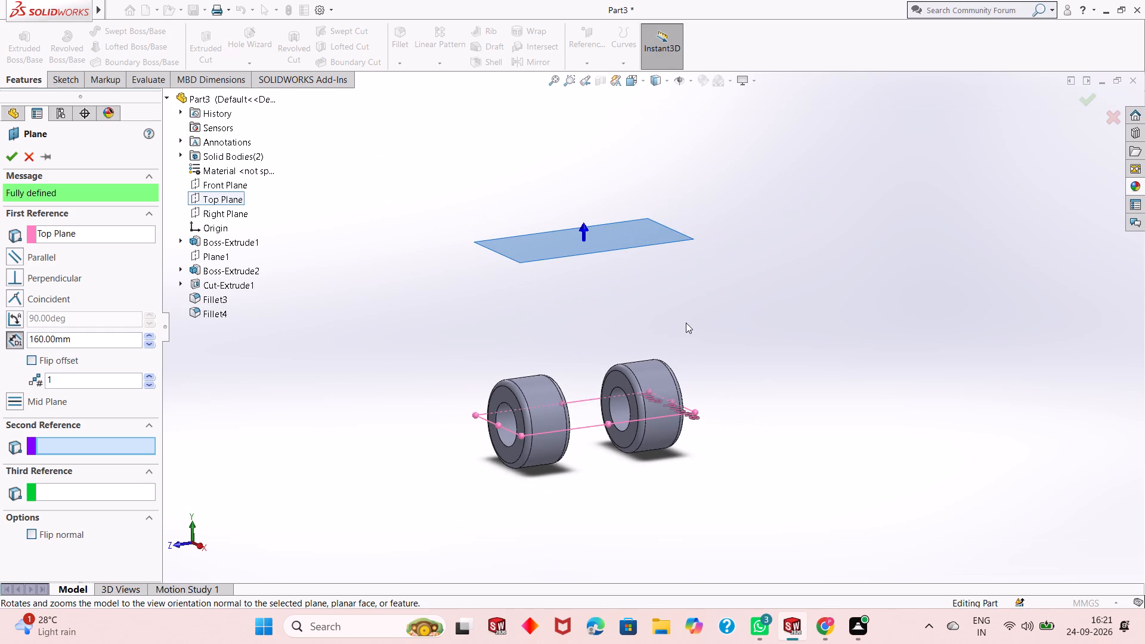
{"action": "double_click", "coordinate": [89, 347]}
{"action": "type", "text": "20"}
{"action": "key", "text": "Return"}
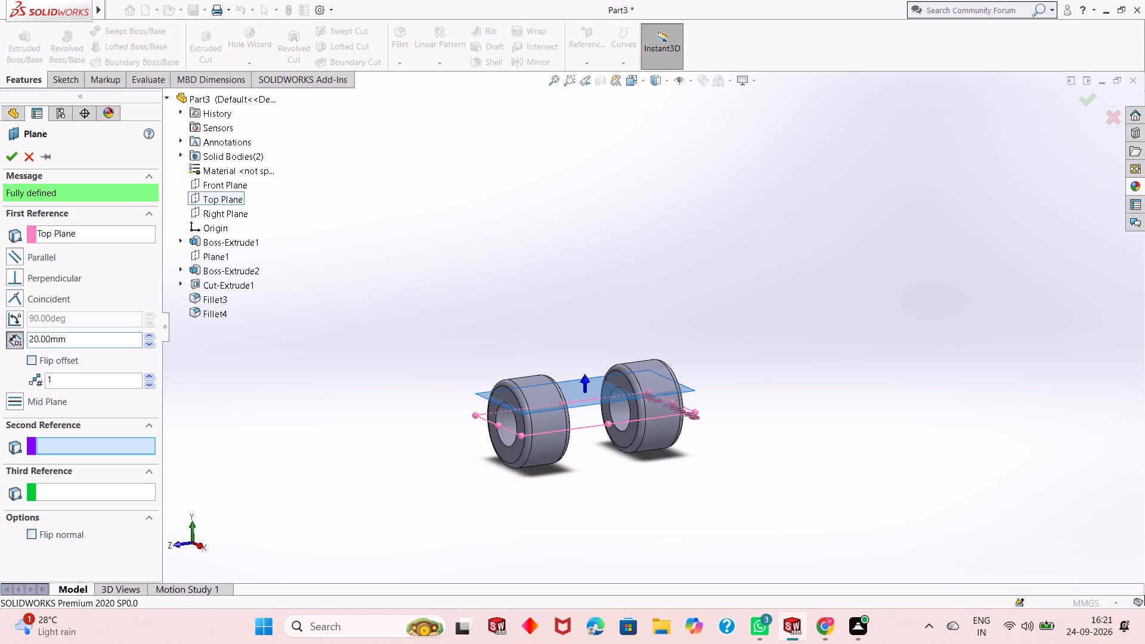
{"action": "double_click", "coordinate": [88, 347]}
{"action": "type", "text": "15"}
{"action": "key", "text": "0"}
{"action": "key", "text": "Return"}
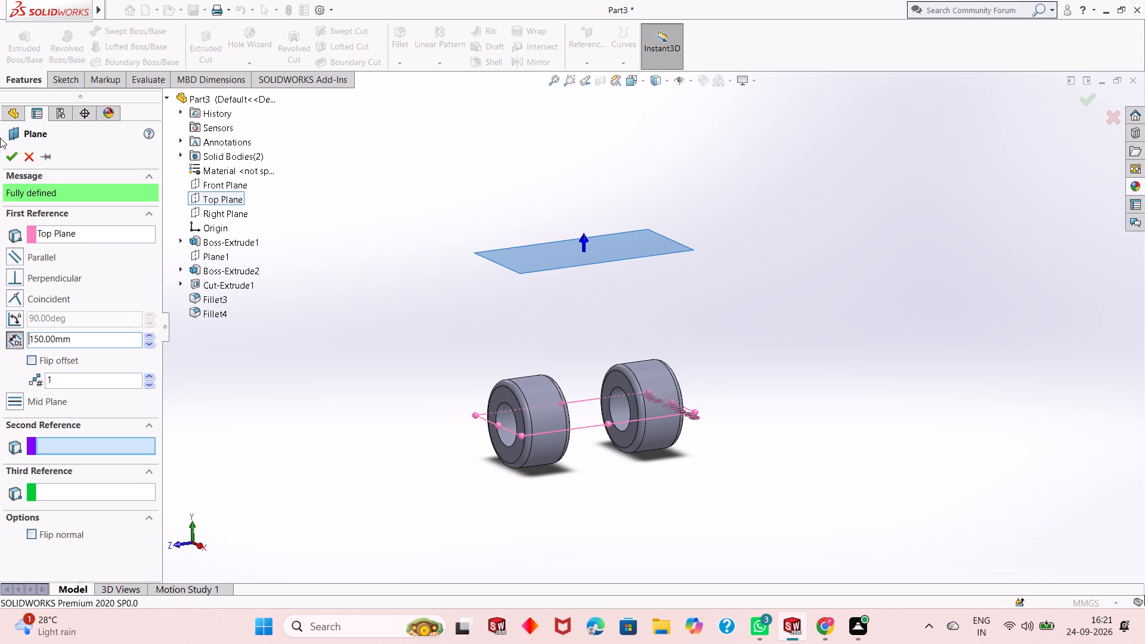
{"action": "left_click", "coordinate": [6, 156]}
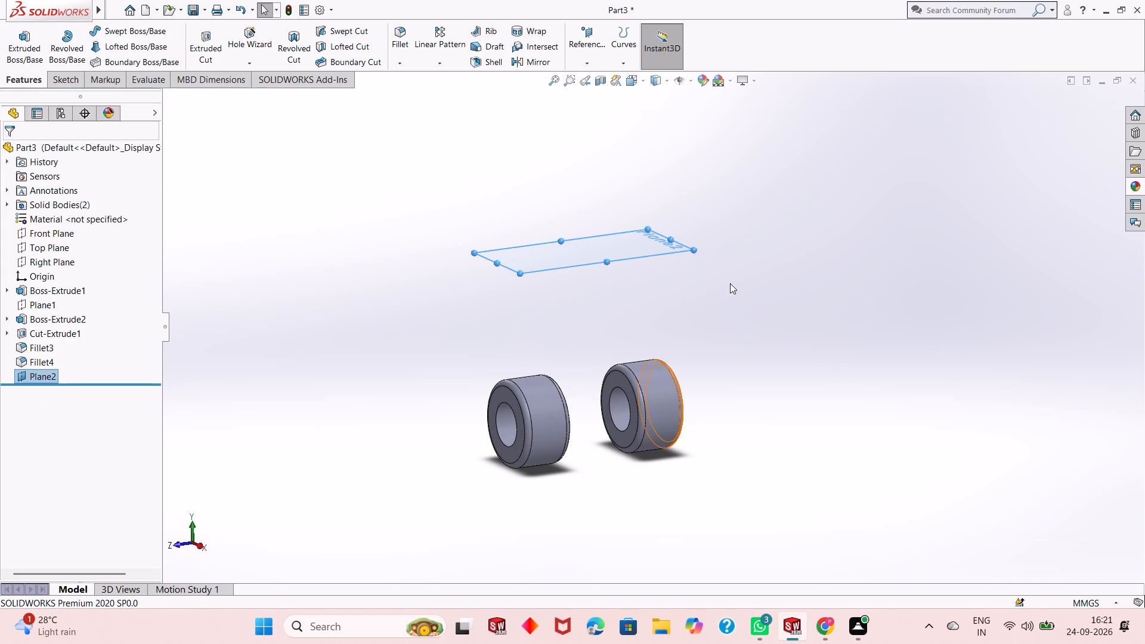
On the new offset plane, sketch a circle of about 29.5 mm radius between the two cylinders, centred about 78.7 mm from the origin along their axis.
{"action": "right_click", "coordinate": [610, 242]}
{"action": "left_click", "coordinate": [644, 230]}
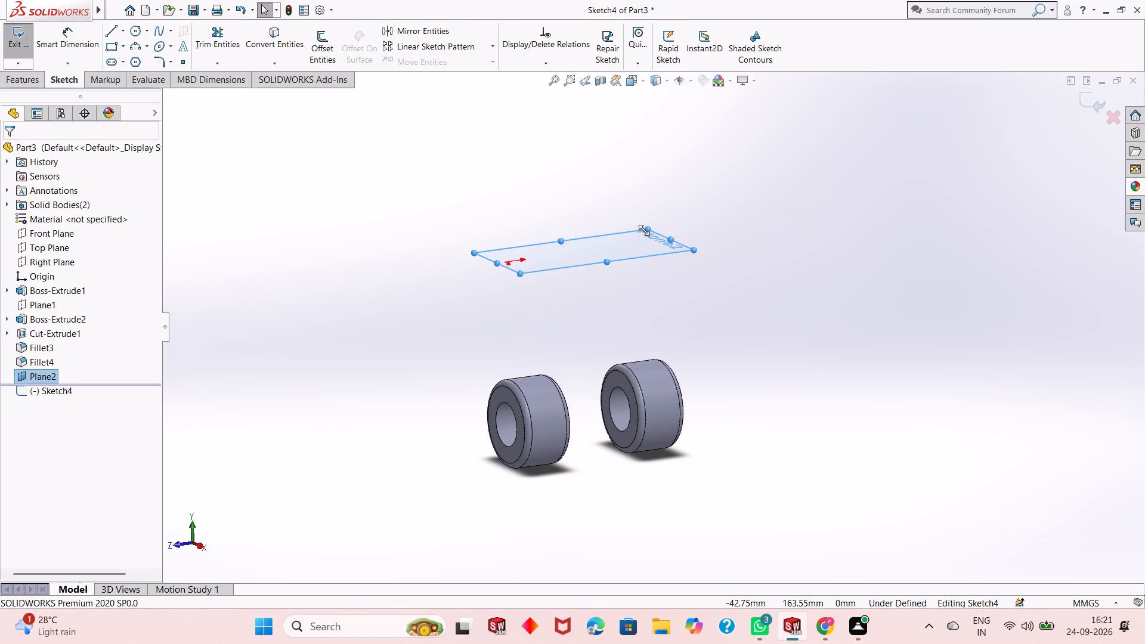
{"action": "key", "text": "ctrl+8"}
{"action": "key", "text": "Escape"}
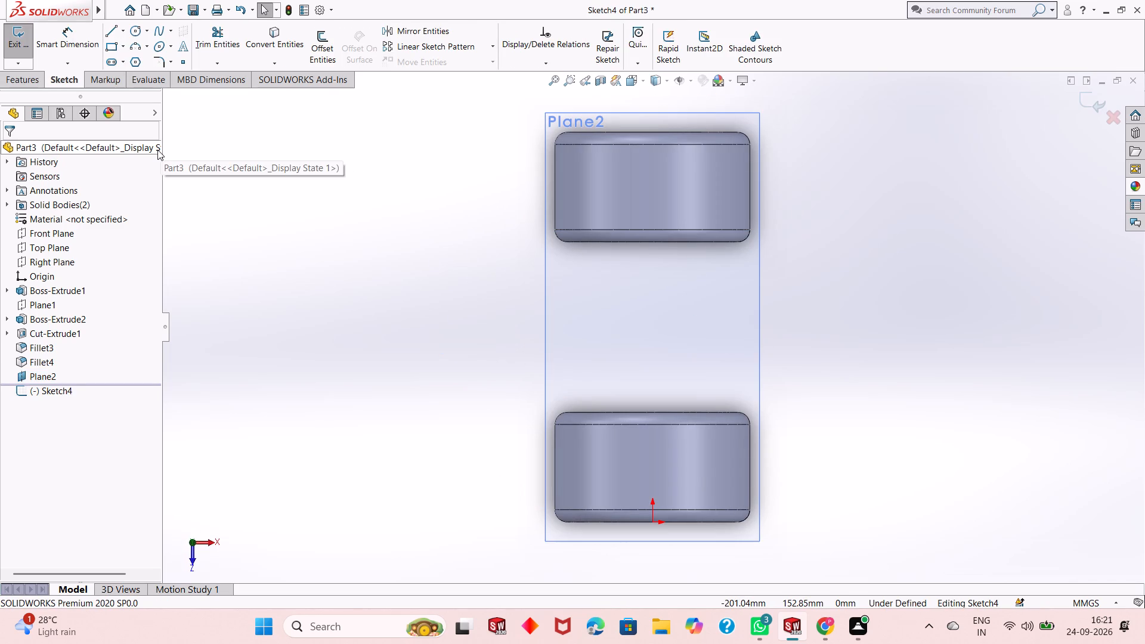
{"action": "left_click", "coordinate": [135, 36]}
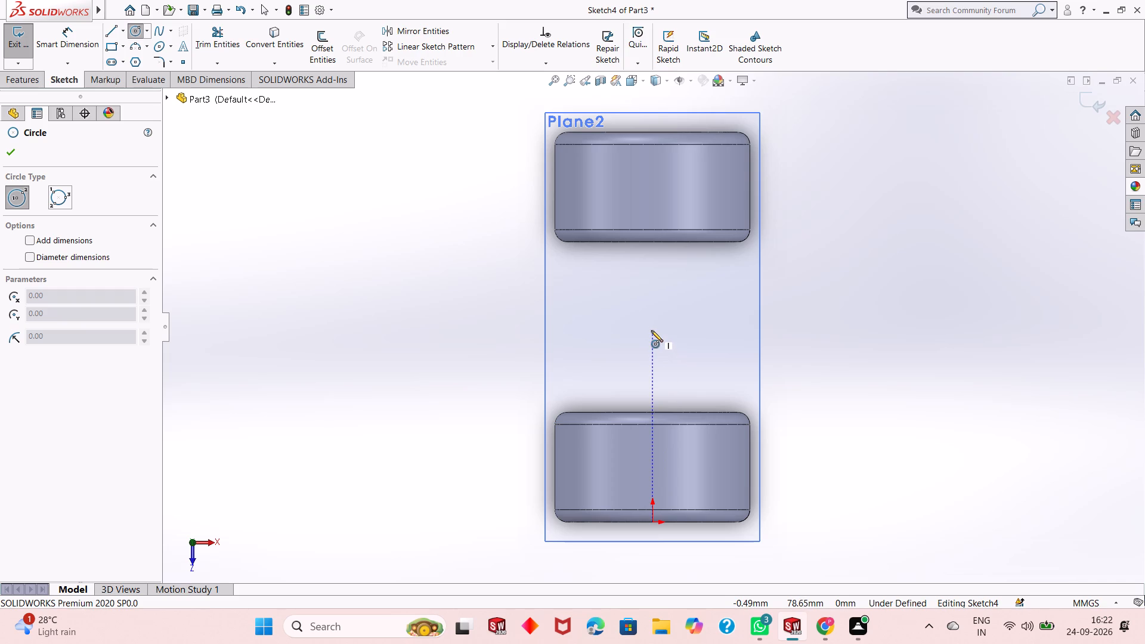
{"action": "left_click", "coordinate": [651, 330]}
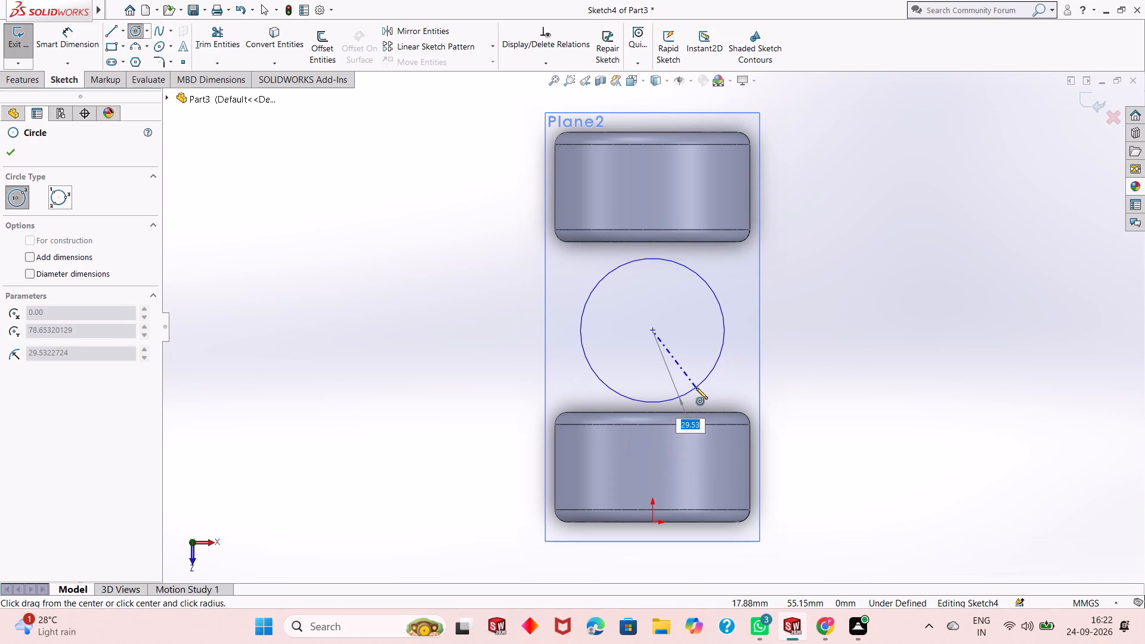
{"action": "left_click", "coordinate": [696, 388]}
{"action": "right_click", "coordinate": [822, 256]}
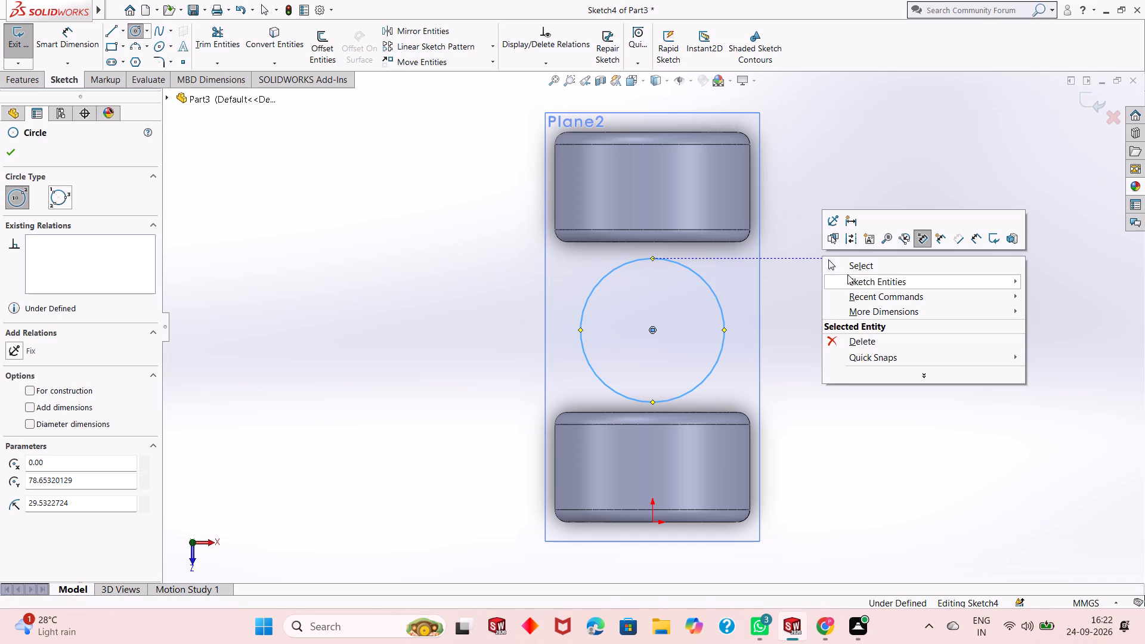
{"action": "left_click", "coordinate": [852, 268]}
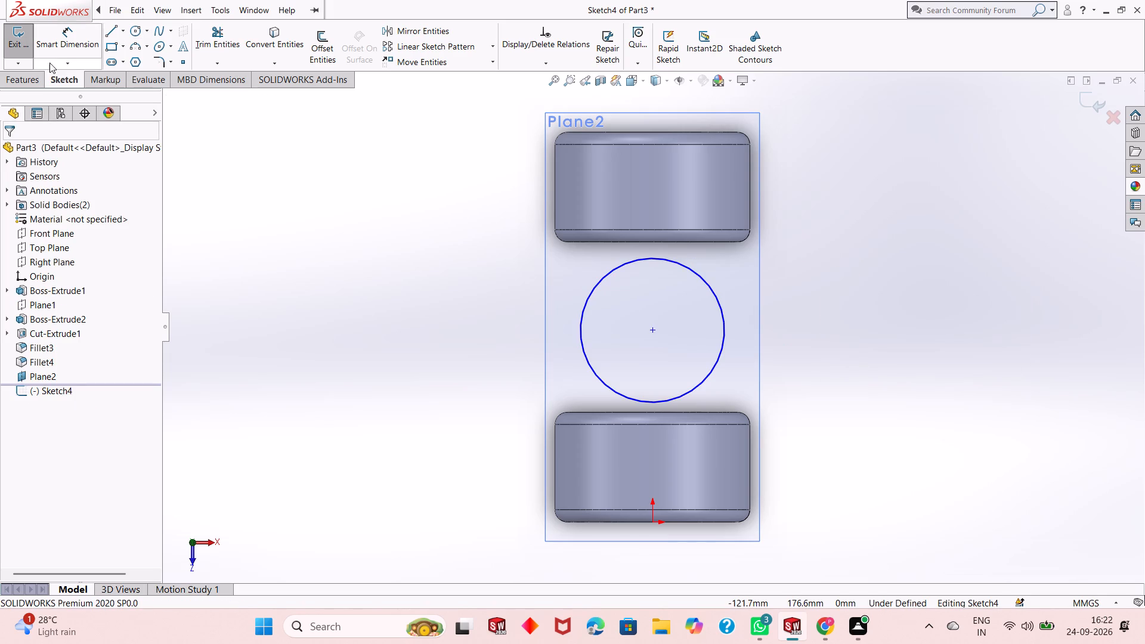
Dimension the circle on the offset plane to a diameter of 100 mm.
{"action": "left_click", "coordinate": [56, 45]}
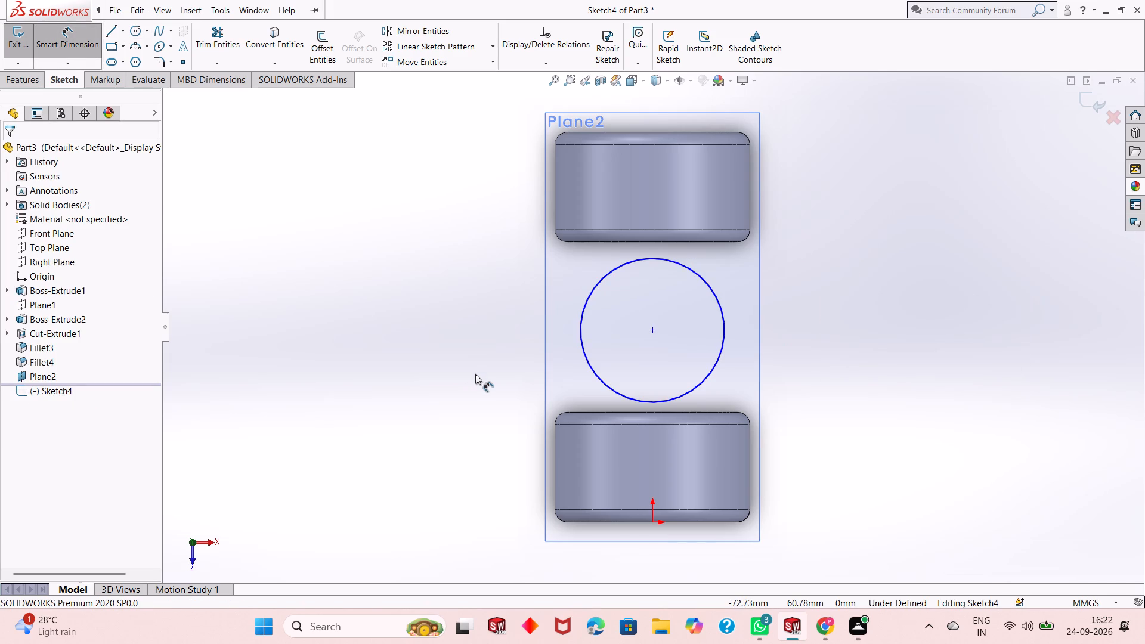
{"action": "left_click", "coordinate": [586, 357]}
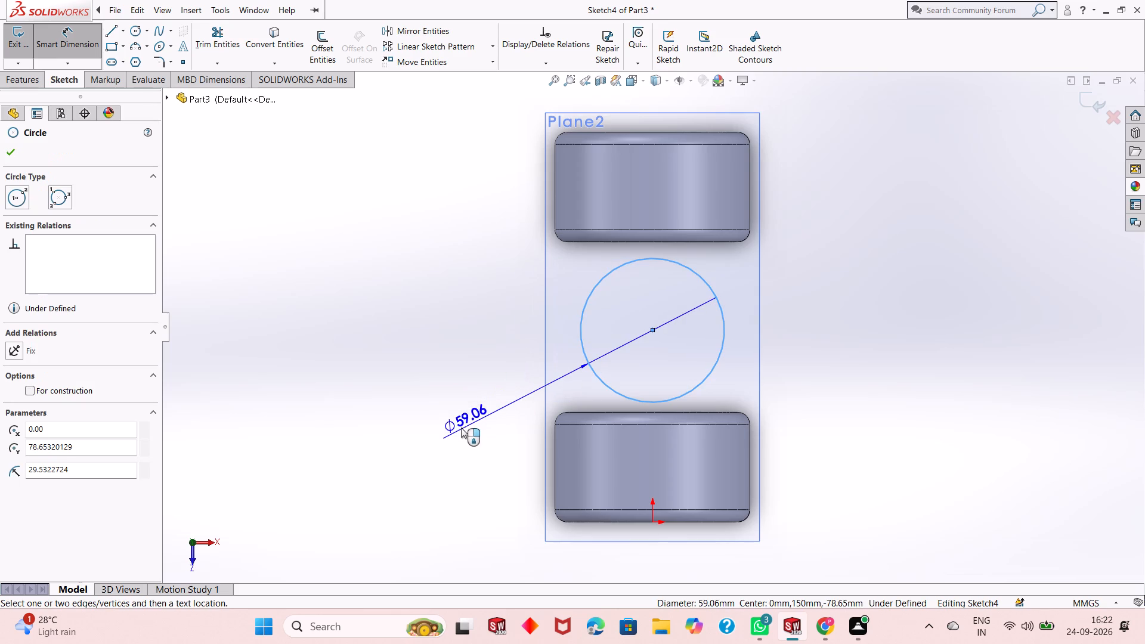
{"action": "left_click", "coordinate": [461, 428]}
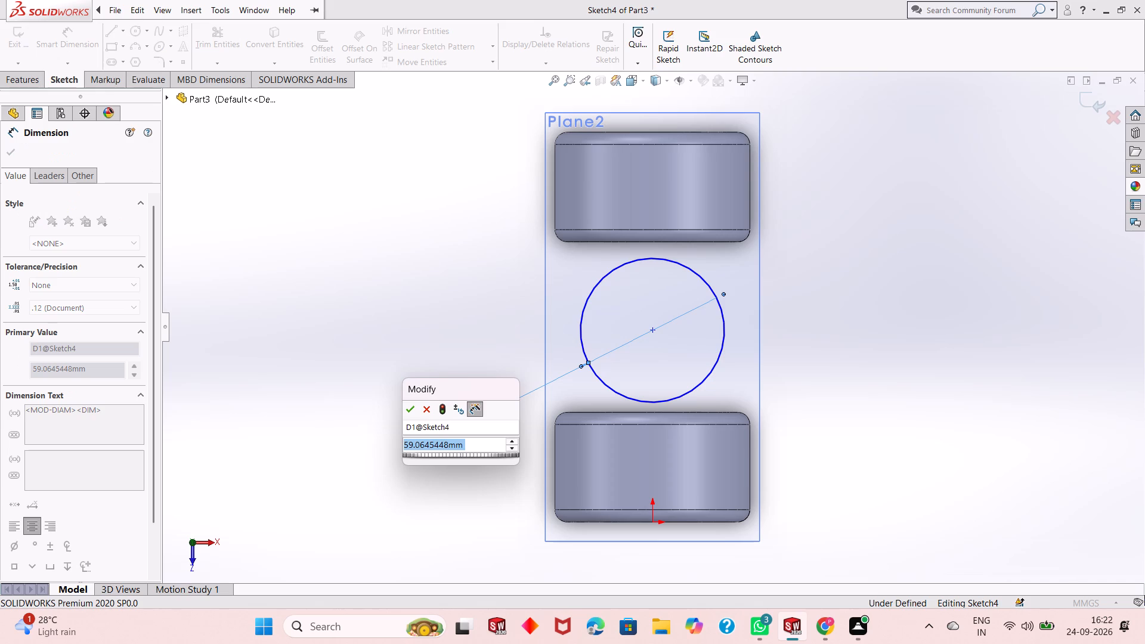
{"action": "type", "text": "100"}
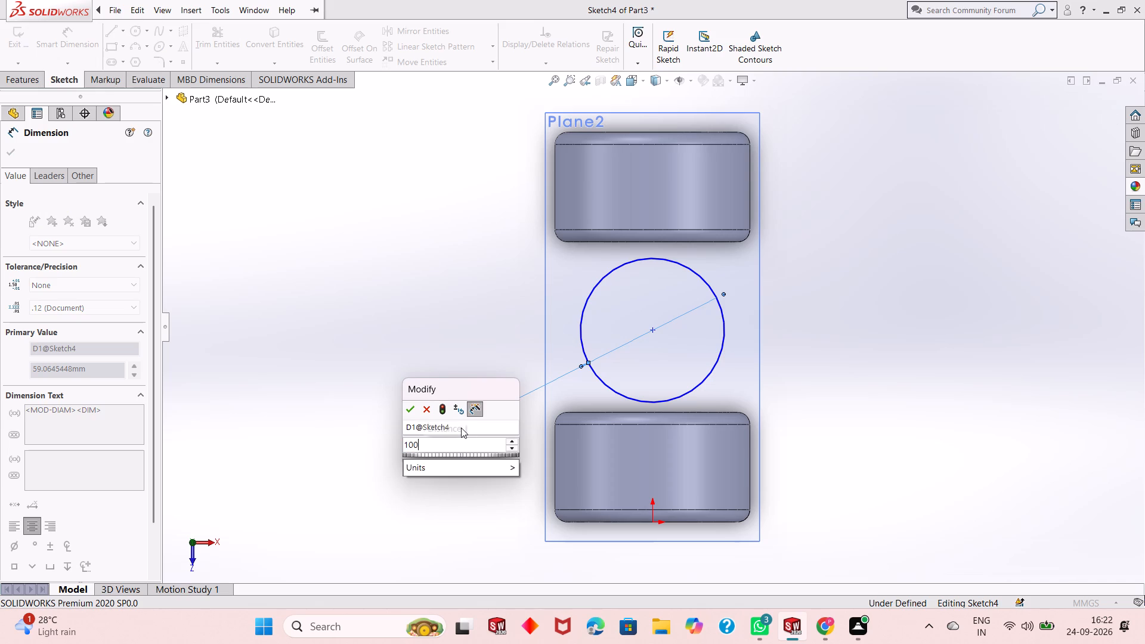
{"action": "key", "text": "Return"}
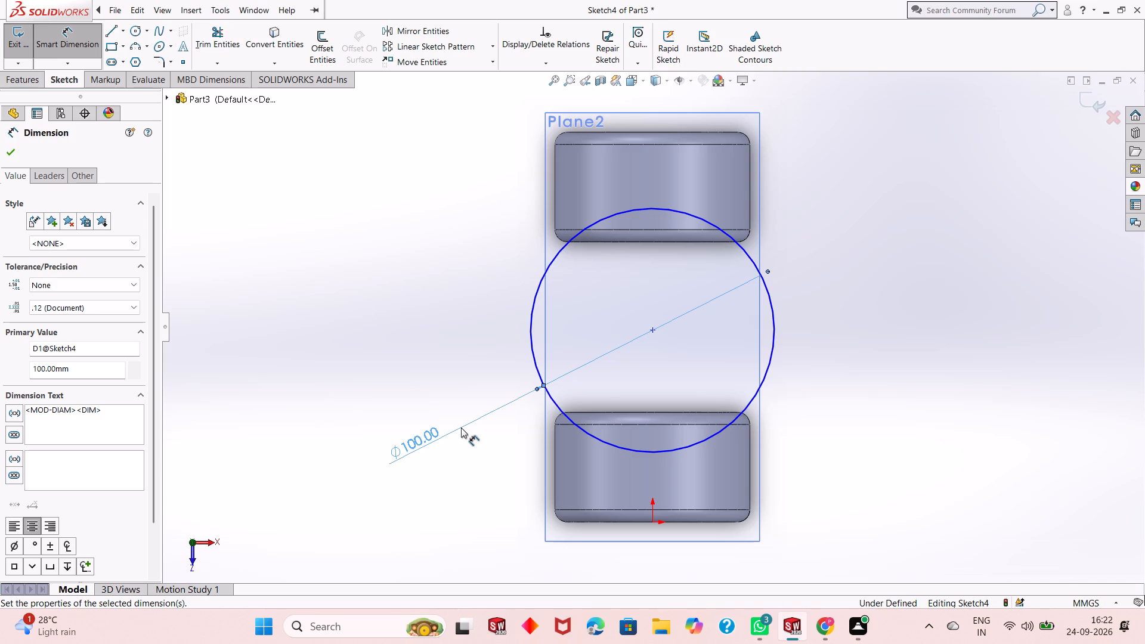
{"action": "left_click", "coordinate": [324, 278]}
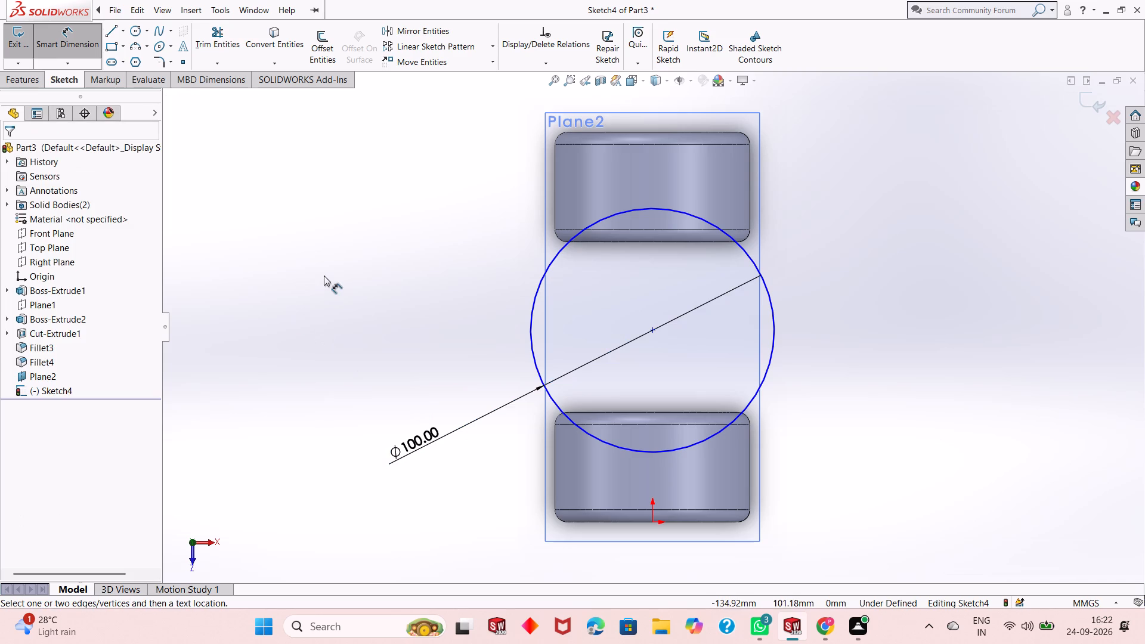
Dimension the circle's centre at 80 mm from the origin along the cylinders' axis.
{"action": "left_click", "coordinate": [652, 329]}
{"action": "left_click", "coordinate": [655, 522]}
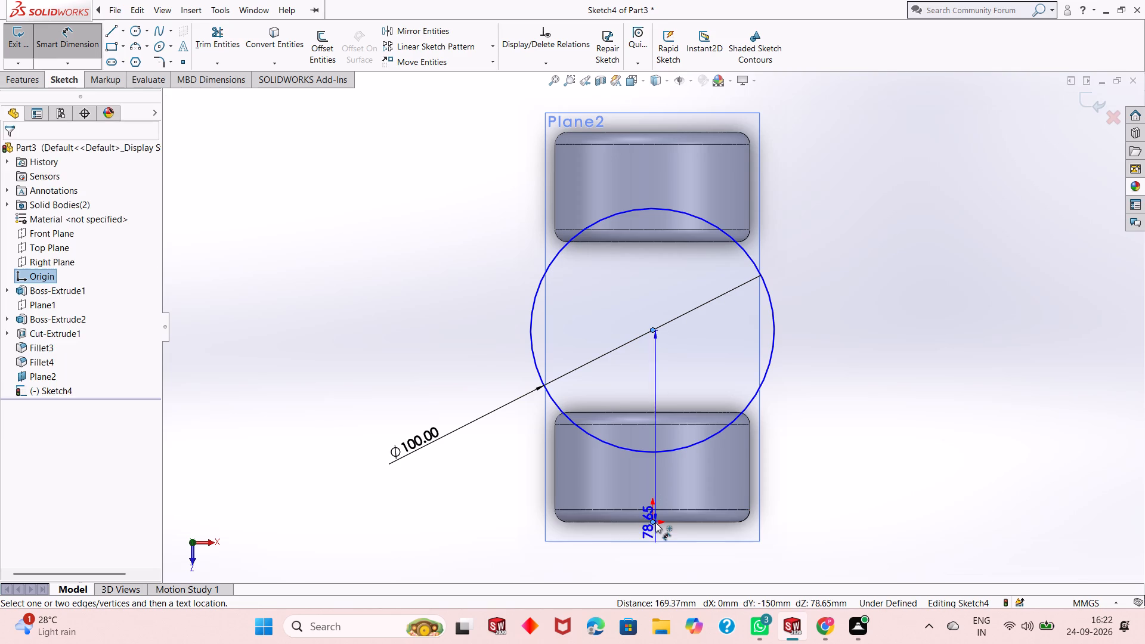
{"action": "left_click", "coordinate": [463, 517]}
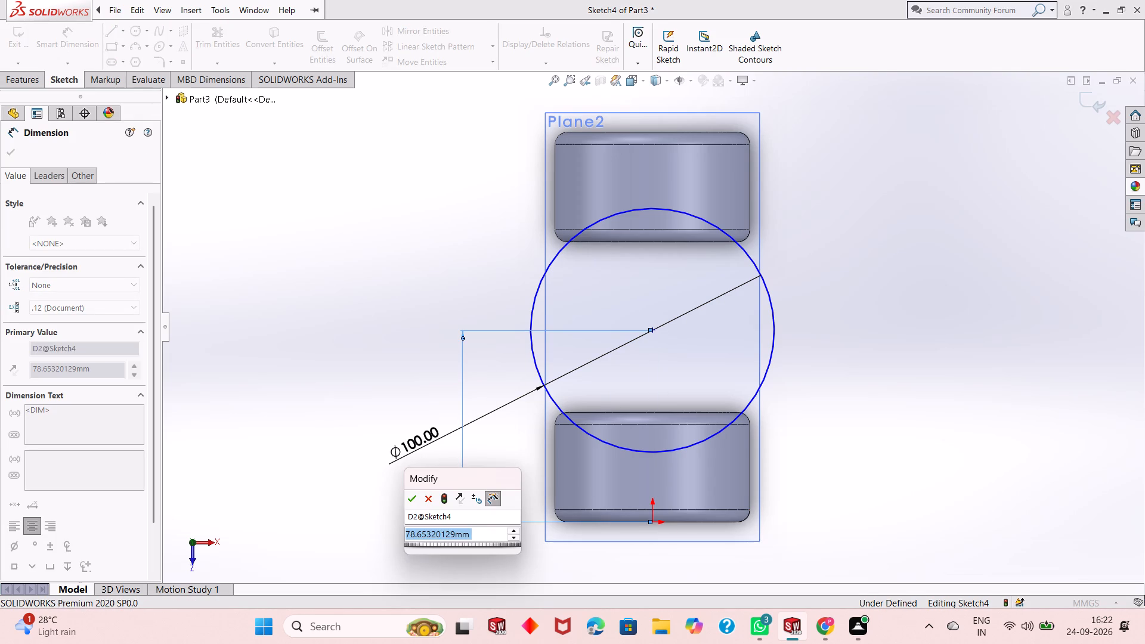
{"action": "type", "text": "80"}
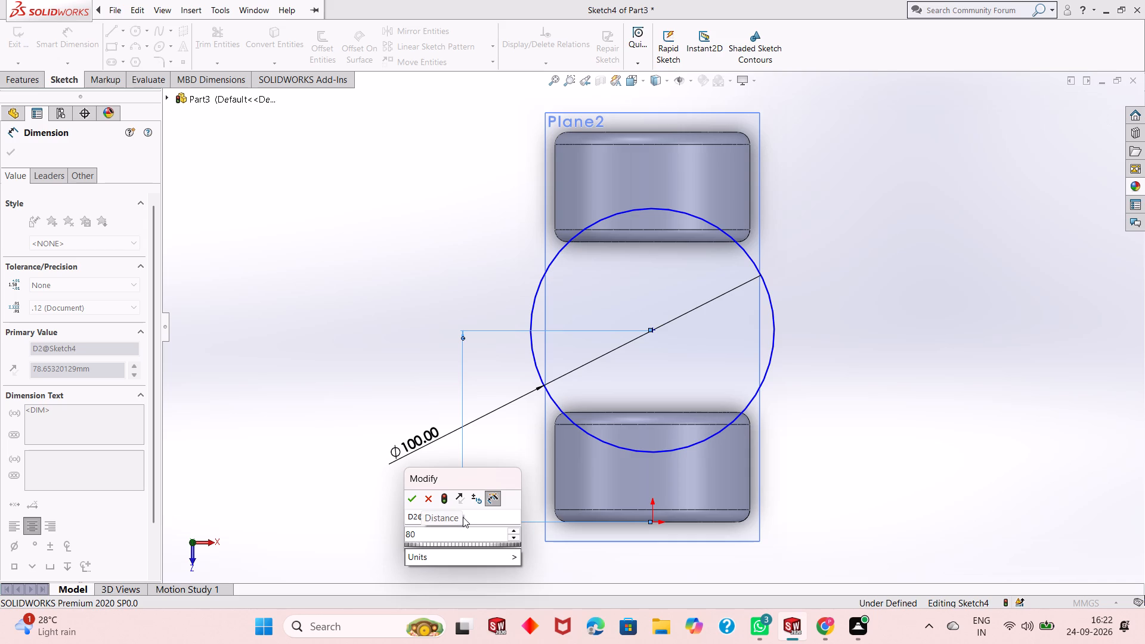
{"action": "key", "text": "Return"}
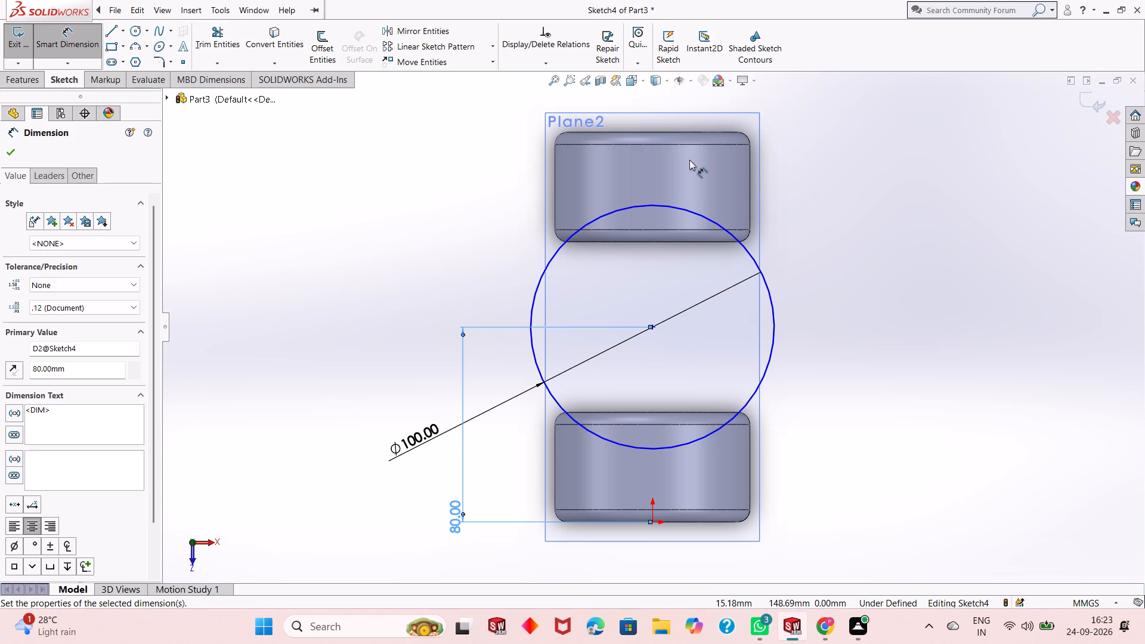
Locate the circle's centre 40 mm sideways from the outer side edge of the cylinder at the origin, and end dimensioning.
{"action": "left_click", "coordinate": [655, 330]}
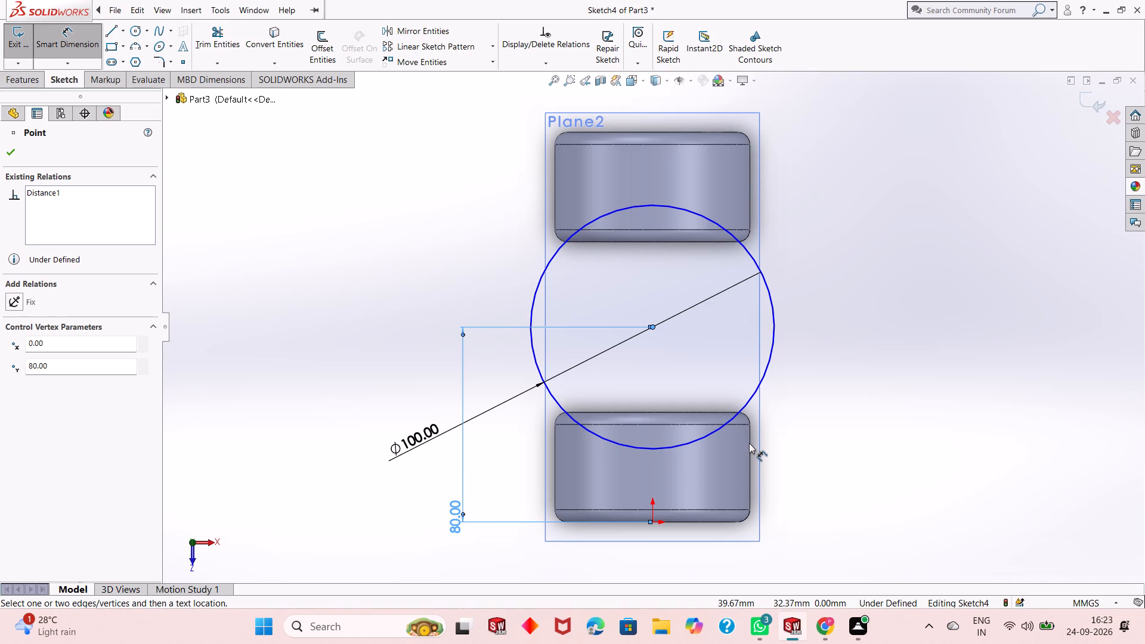
{"action": "scroll", "coordinate": [750, 441], "scroll_direction": "down", "scroll_amount": 4}
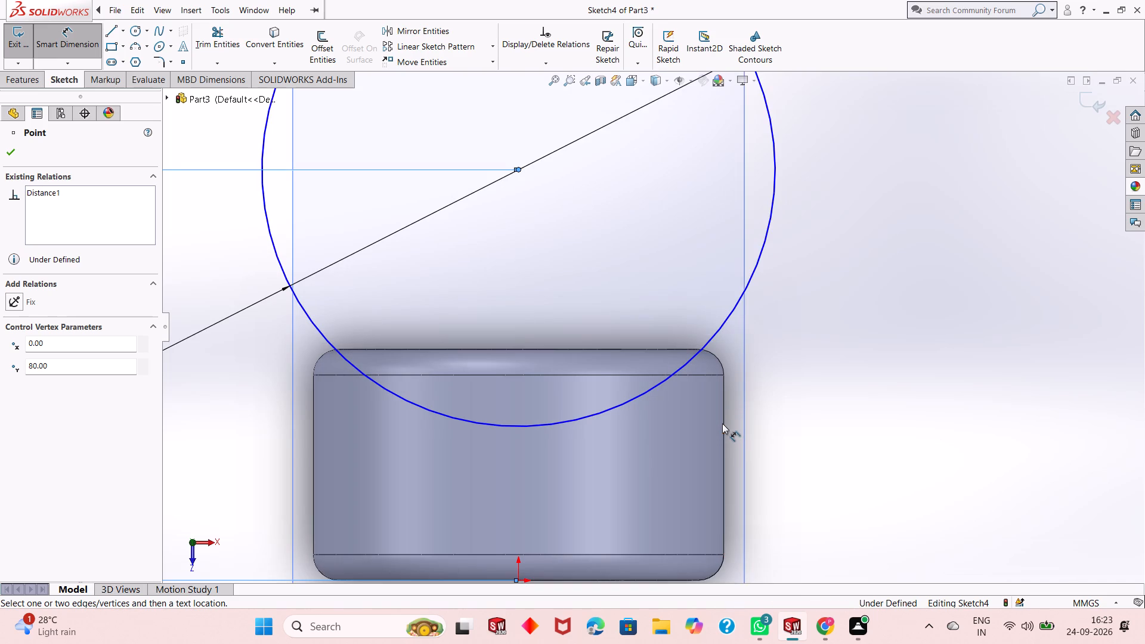
{"action": "left_click", "coordinate": [724, 420]}
{"action": "scroll", "coordinate": [704, 518], "scroll_direction": "up", "scroll_amount": 3}
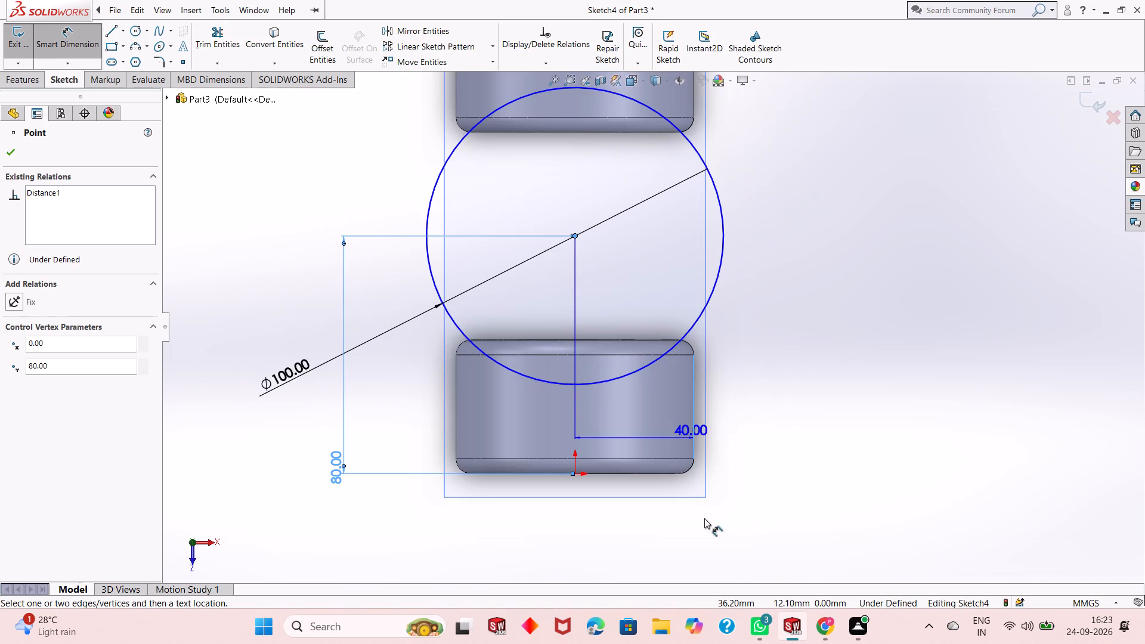
{"action": "left_click", "coordinate": [683, 548]}
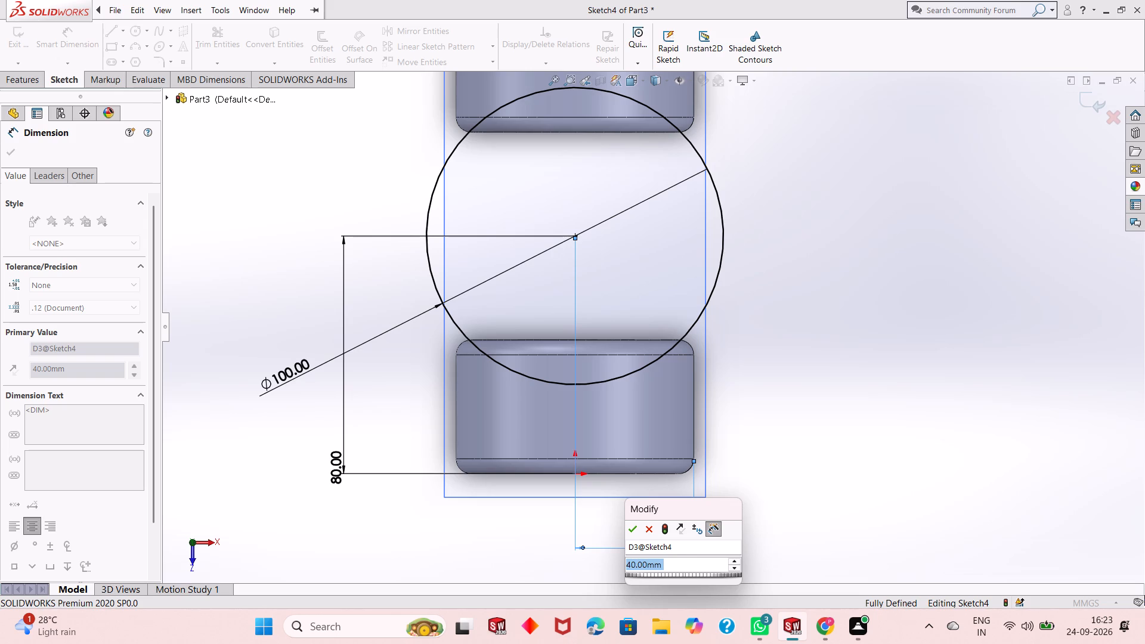
{"action": "left_click", "coordinate": [634, 530]}
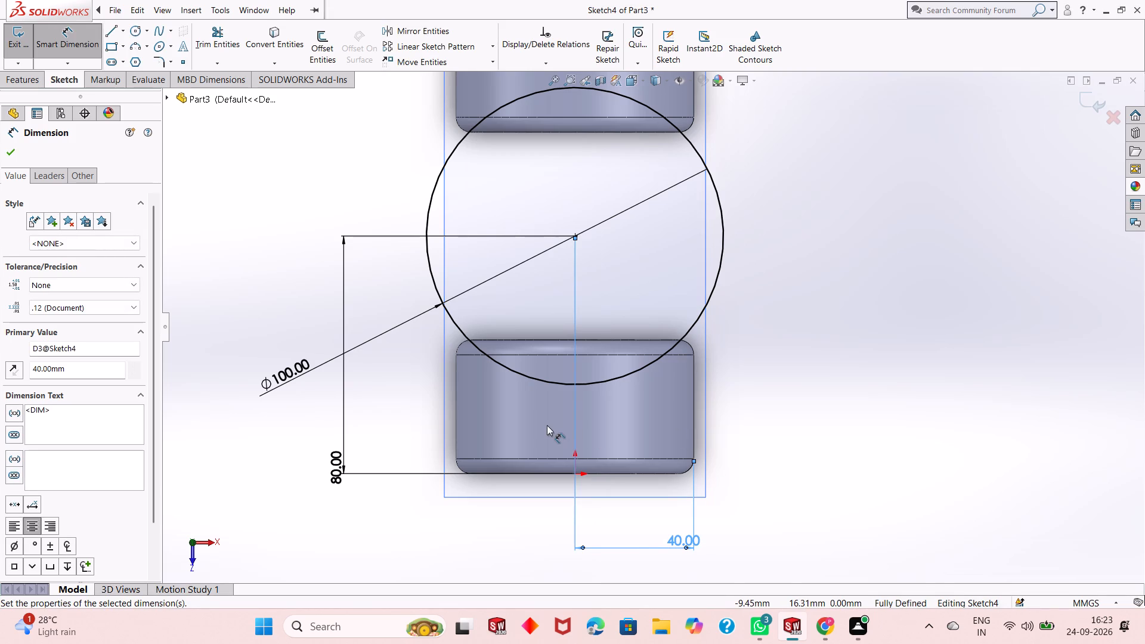
{"action": "scroll", "coordinate": [547, 425], "scroll_direction": "up", "scroll_amount": 2}
{"action": "scroll", "coordinate": [601, 380], "scroll_direction": "up", "scroll_amount": 1}
{"action": "right_click", "coordinate": [744, 254]}
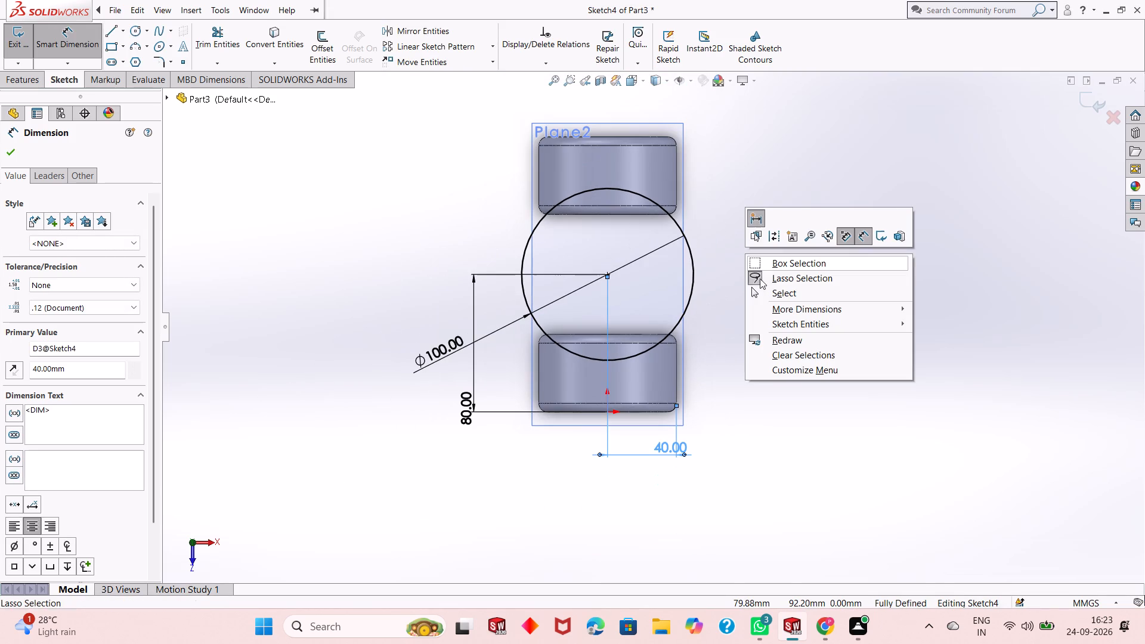
{"action": "left_click", "coordinate": [775, 296]}
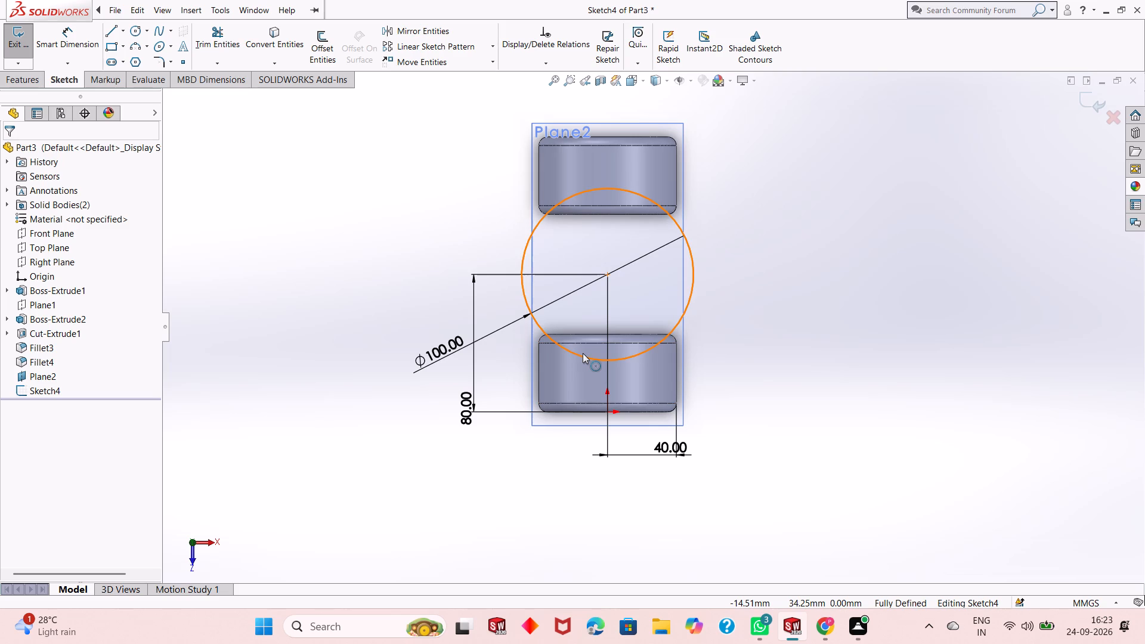
Extrude the 100 mm circle as a blind 20 mm boss, reversed so it goes down towards the cylinders.
{"action": "scroll", "coordinate": [566, 300], "scroll_direction": "up", "scroll_amount": 1}
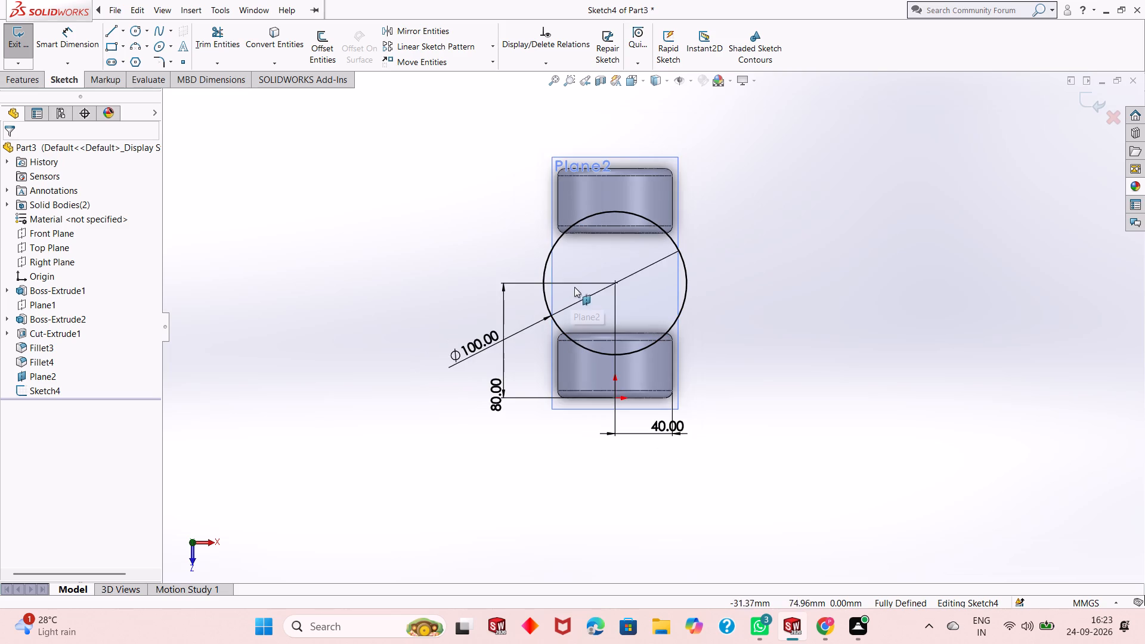
{"action": "scroll", "coordinate": [594, 274], "scroll_direction": "down", "scroll_amount": 2}
{"action": "scroll", "coordinate": [649, 360], "scroll_direction": "up", "scroll_amount": 1}
{"action": "middle_click_drag", "start_coordinate": [673, 502], "coordinate": [637, 420]}
{"action": "scroll", "coordinate": [637, 420], "scroll_direction": "up", "scroll_amount": 3}
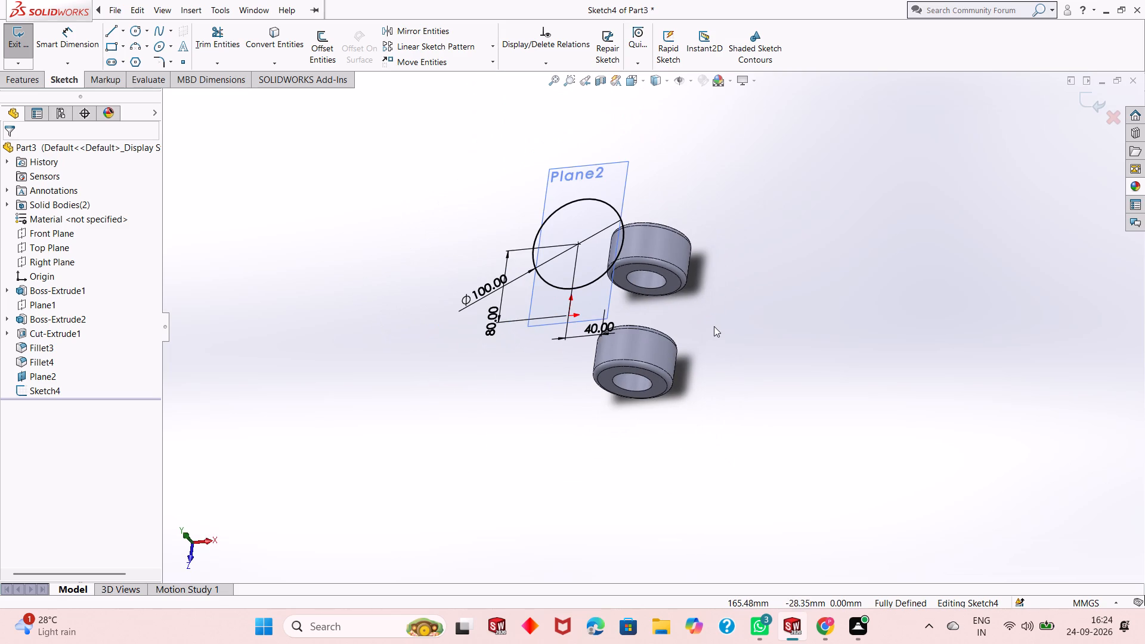
{"action": "scroll", "coordinate": [678, 228], "scroll_direction": "down", "scroll_amount": 2}
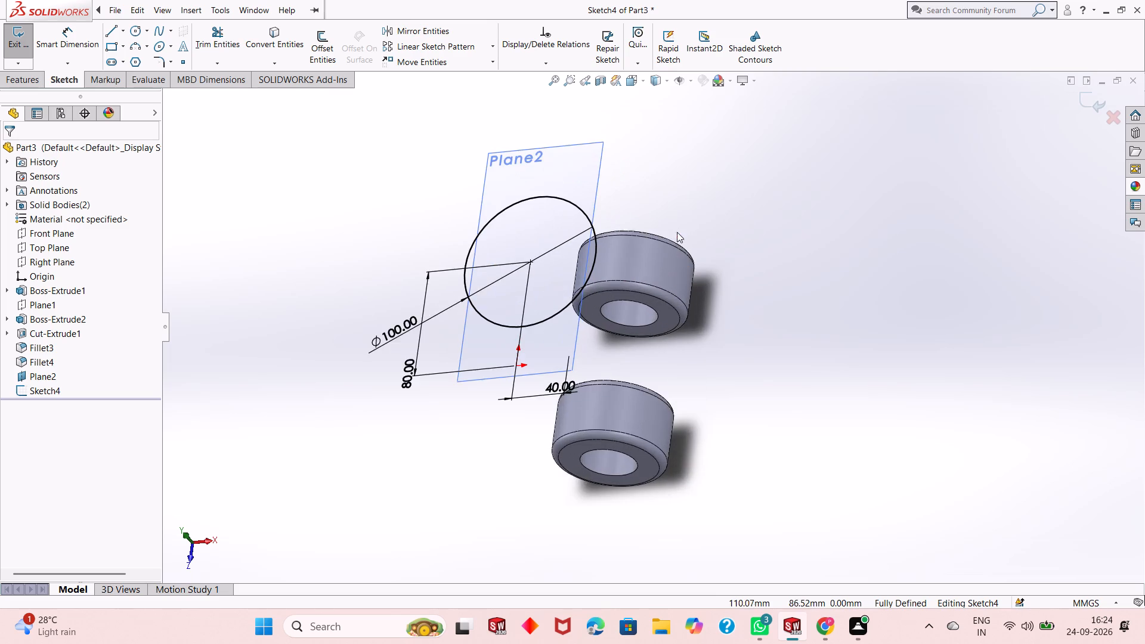
{"action": "scroll", "coordinate": [680, 432], "scroll_direction": "up", "scroll_amount": 1}
{"action": "middle_click", "coordinate": [605, 459]}
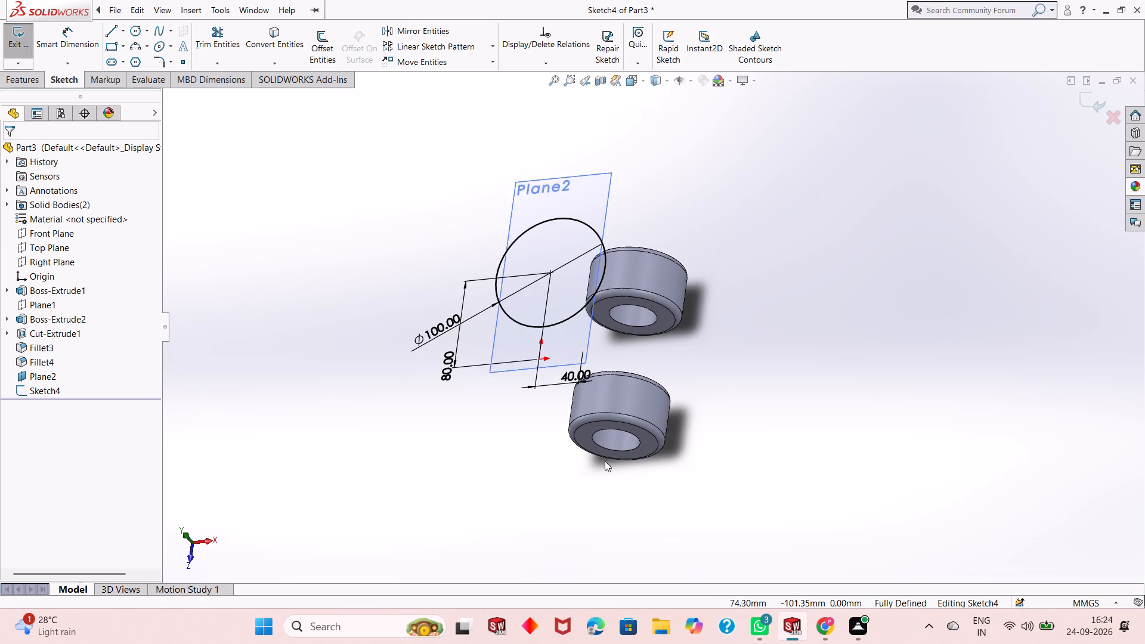
{"action": "middle_click_drag", "start_coordinate": [640, 352], "coordinate": [582, 195]}
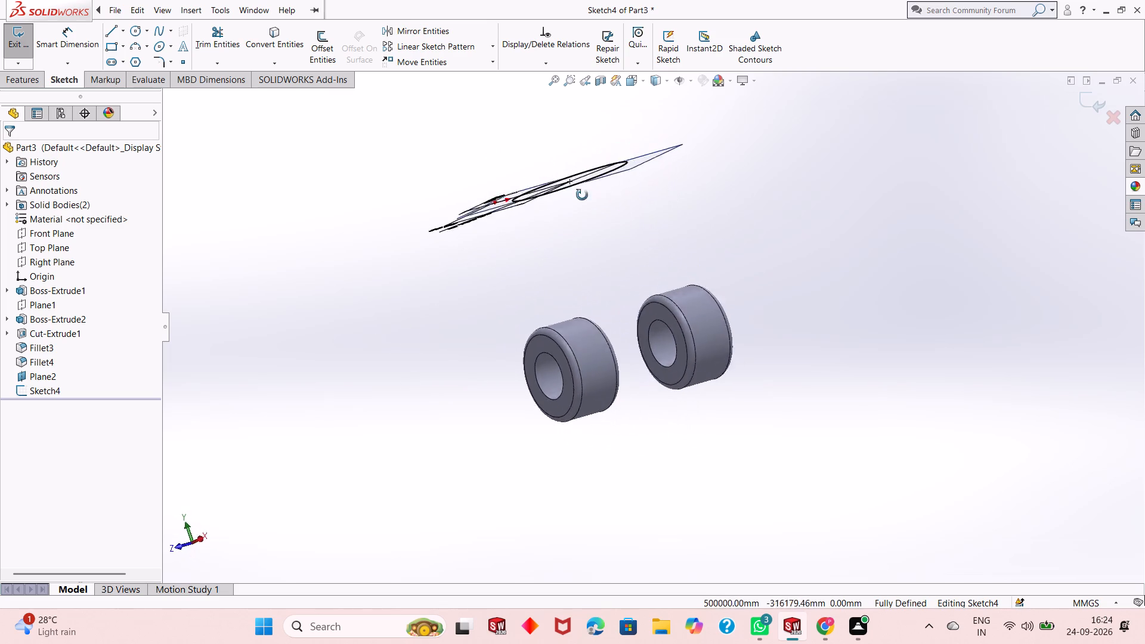
{"action": "middle_click_drag", "start_coordinate": [582, 195], "coordinate": [547, 286]}
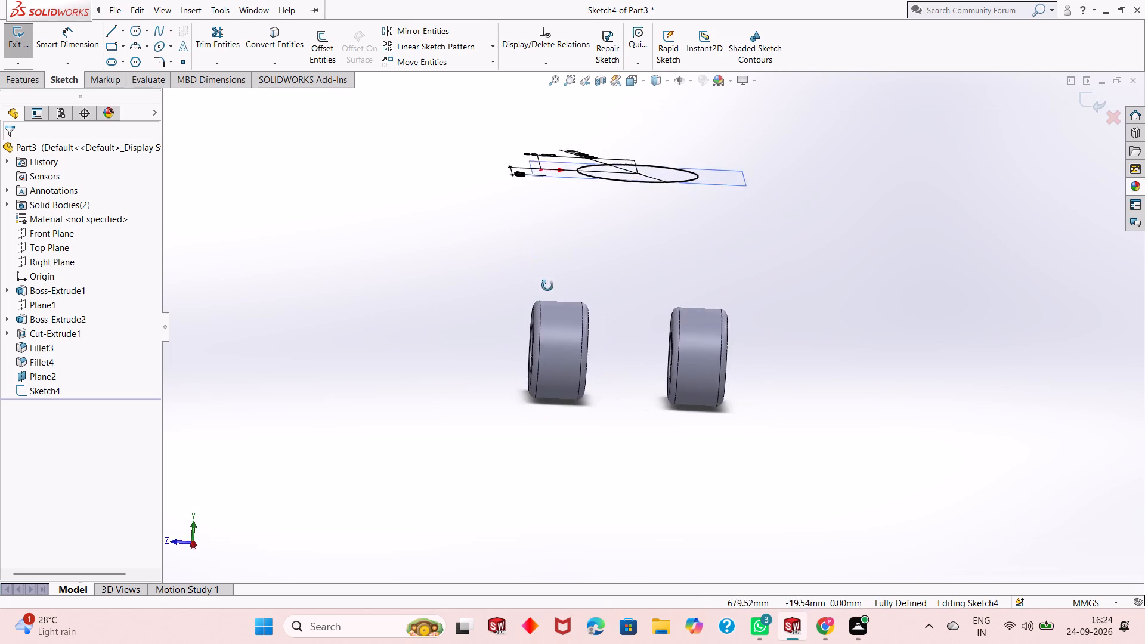
{"action": "middle_click_drag", "start_coordinate": [547, 286], "coordinate": [541, 395]}
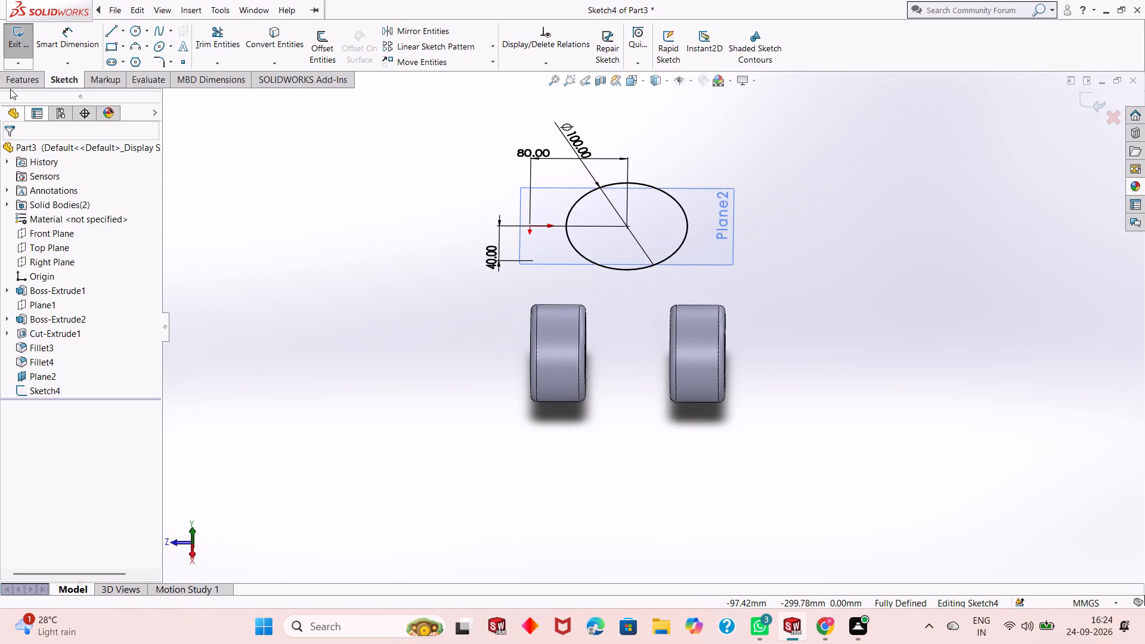
{"action": "left_click", "coordinate": [24, 86]}
{"action": "left_click", "coordinate": [36, 57]}
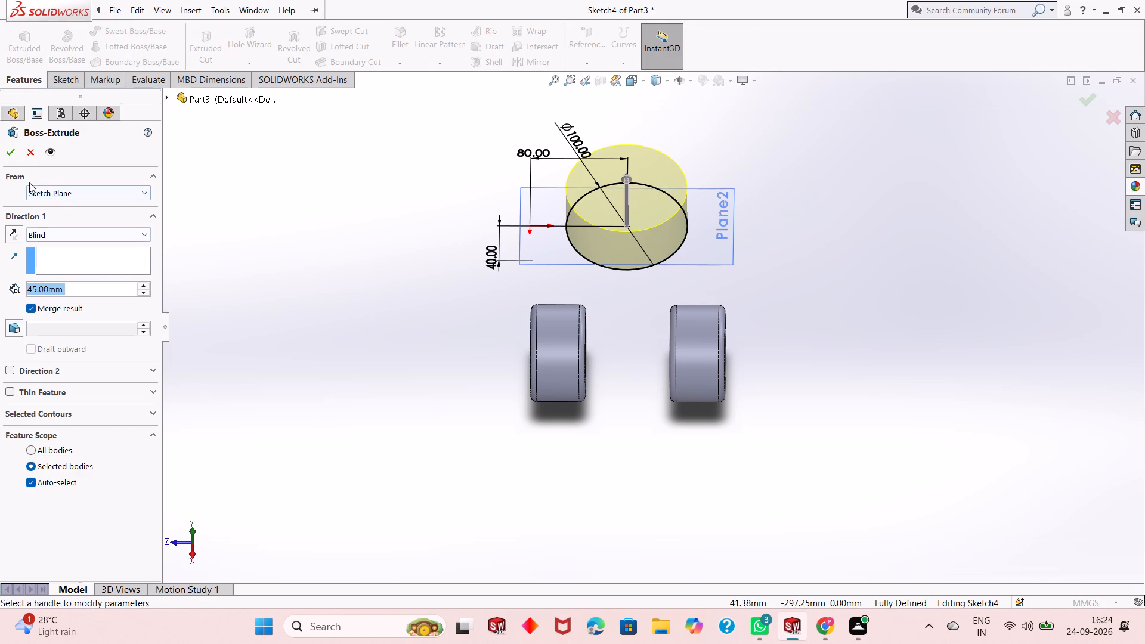
{"action": "left_click", "coordinate": [16, 230]}
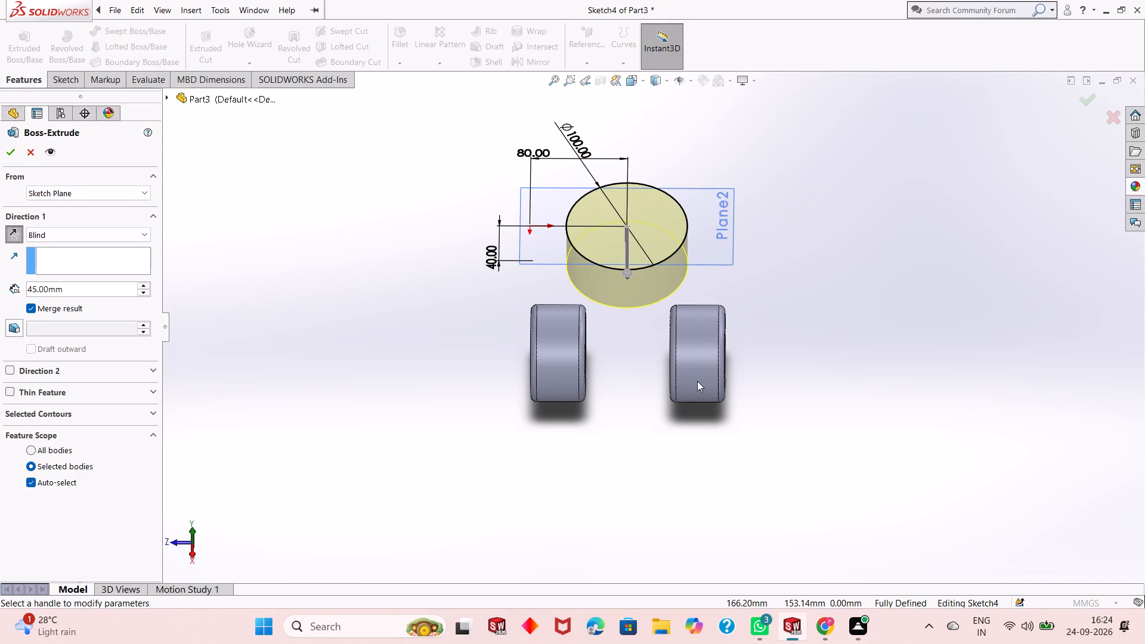
{"action": "middle_click", "coordinate": [666, 397]}
{"action": "middle_click_drag", "start_coordinate": [606, 465], "coordinate": [607, 465]}
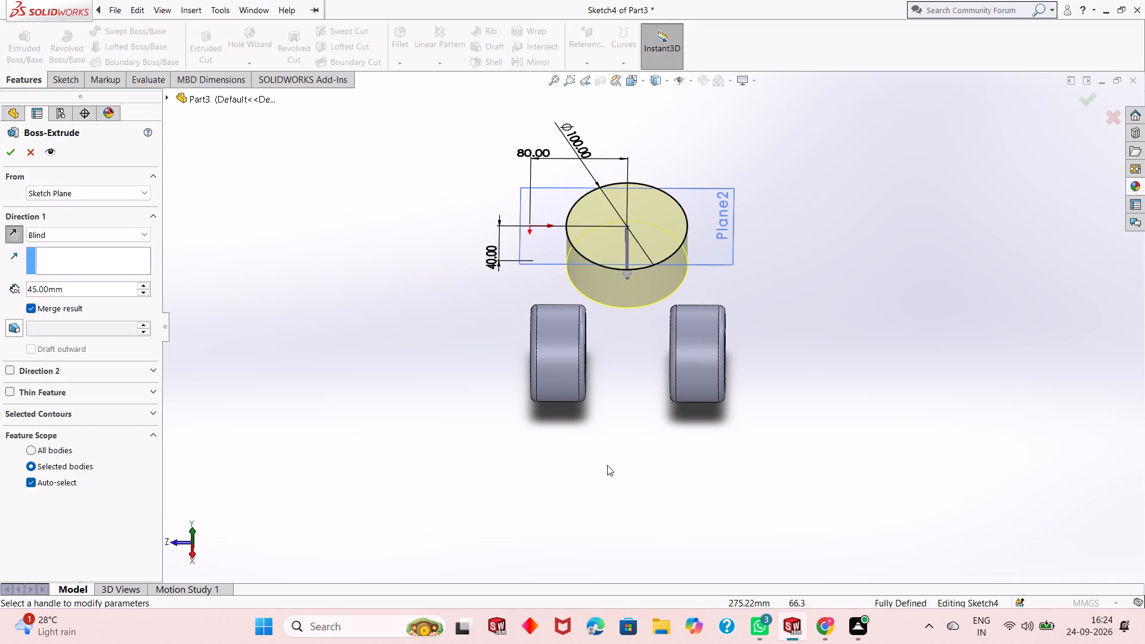
{"action": "middle_click_drag", "start_coordinate": [607, 465], "coordinate": [612, 348]}
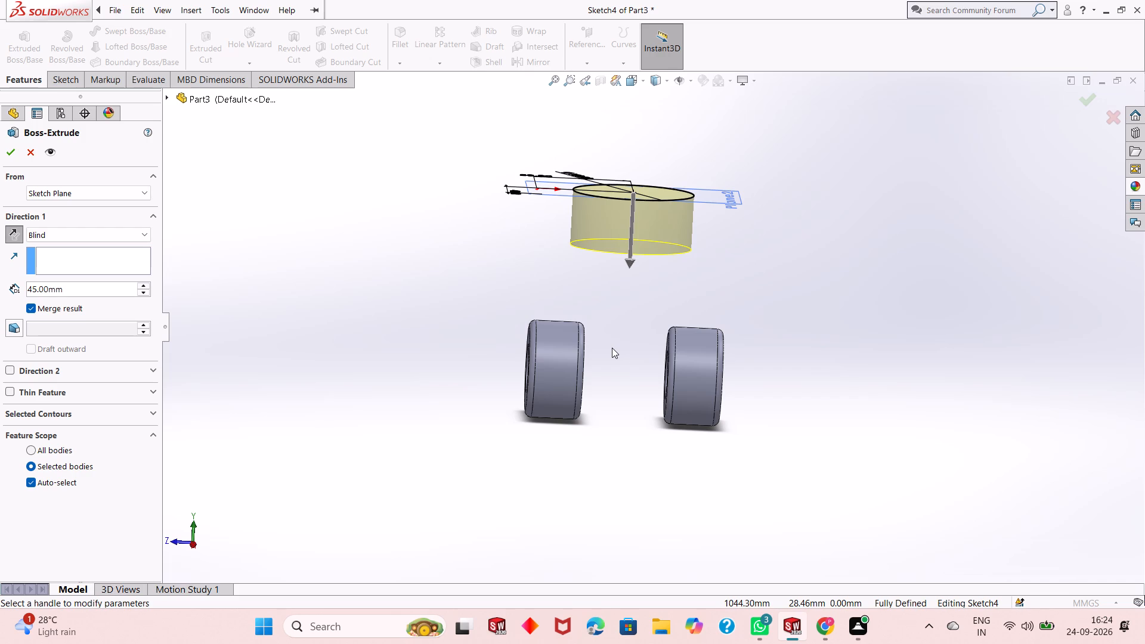
{"action": "type", "text": "20"}
{"action": "double_click", "coordinate": [62, 287]}
{"action": "triple_click", "coordinate": [63, 287]}
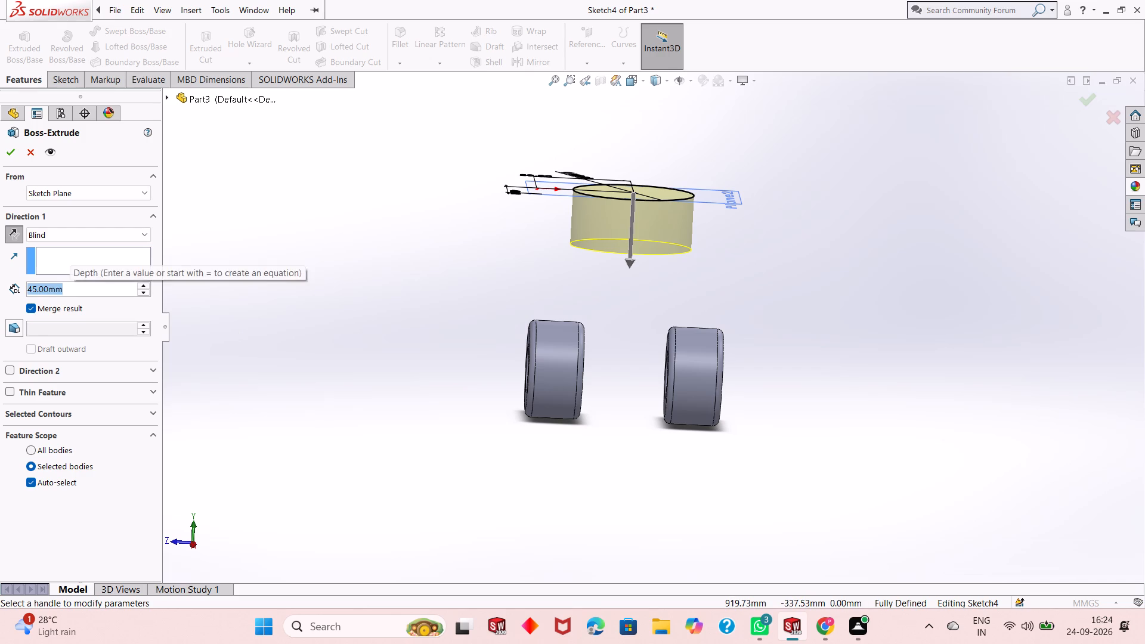
{"action": "type", "text": "20"}
{"action": "key", "text": "Return"}
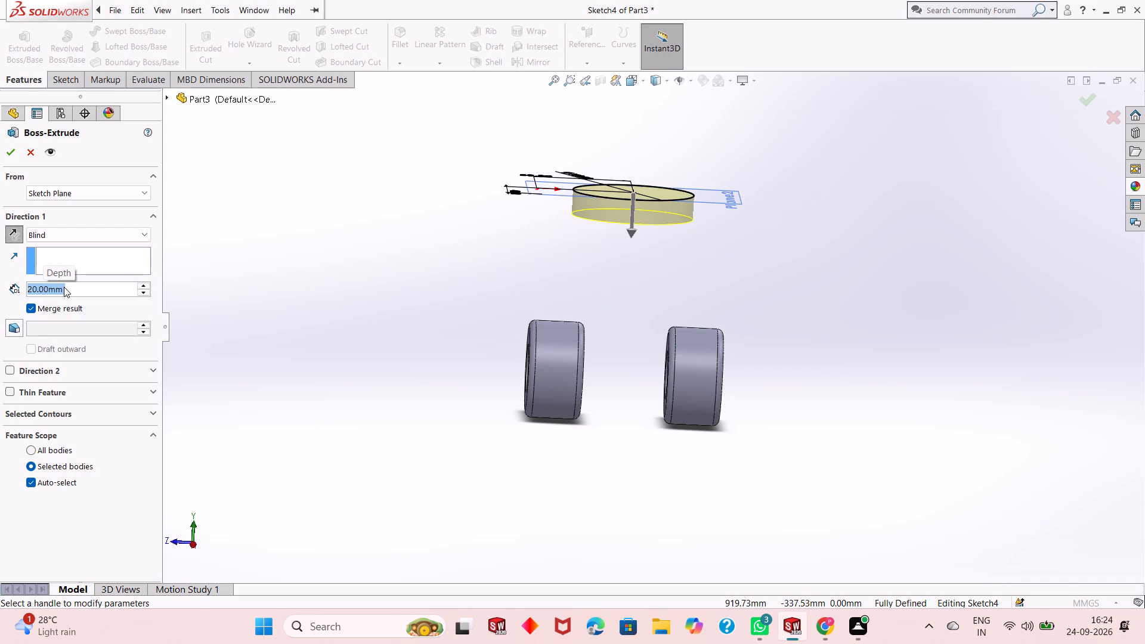
{"action": "left_click", "coordinate": [9, 149]}
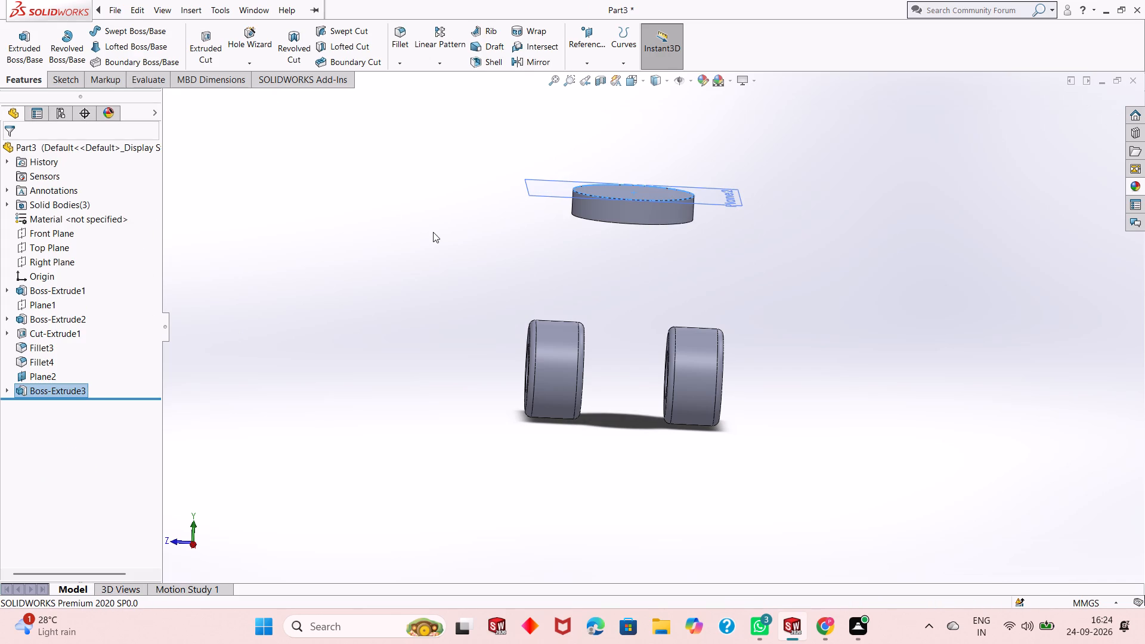
Hide the reference plane that lies on the new disc's upper face.
{"action": "left_click", "coordinate": [433, 232]}
{"action": "right_click", "coordinate": [723, 196]}
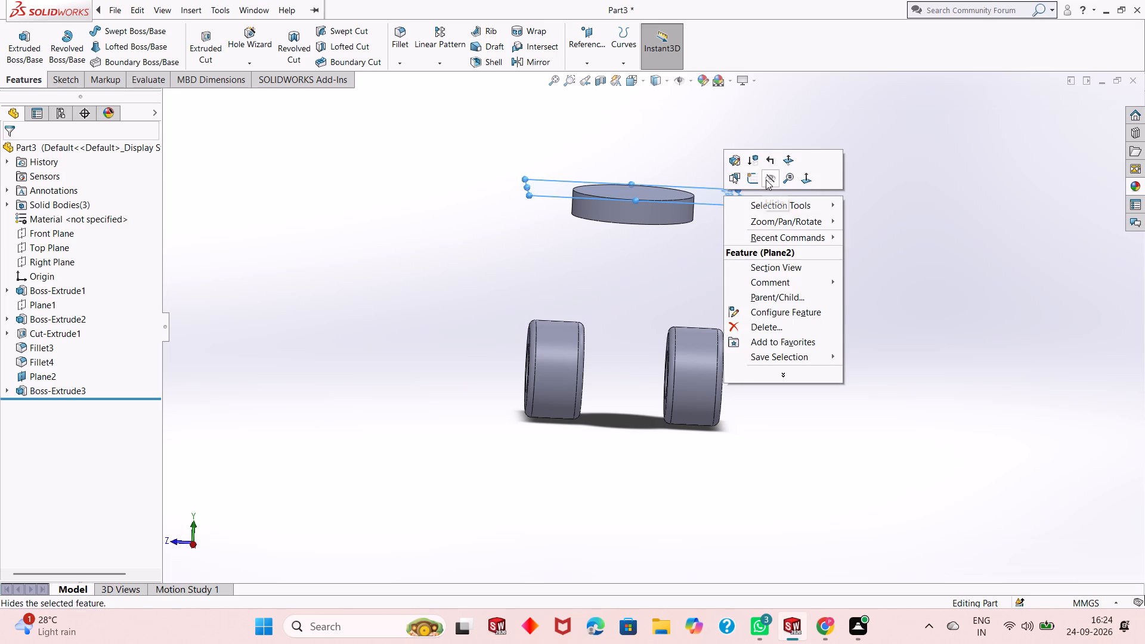
{"action": "left_click", "coordinate": [766, 178]}
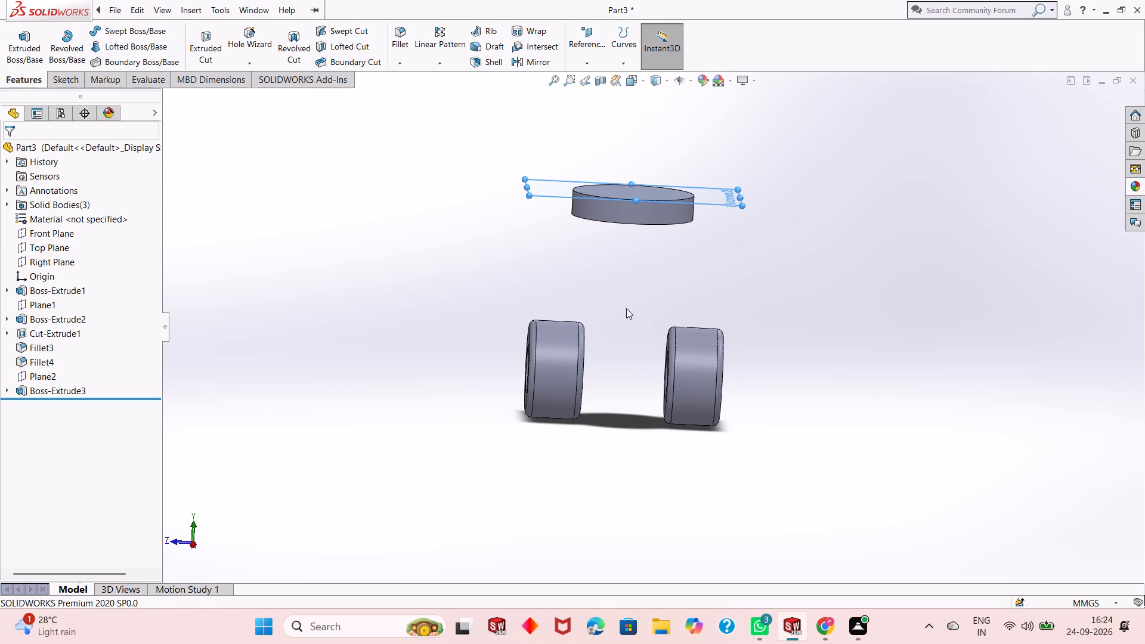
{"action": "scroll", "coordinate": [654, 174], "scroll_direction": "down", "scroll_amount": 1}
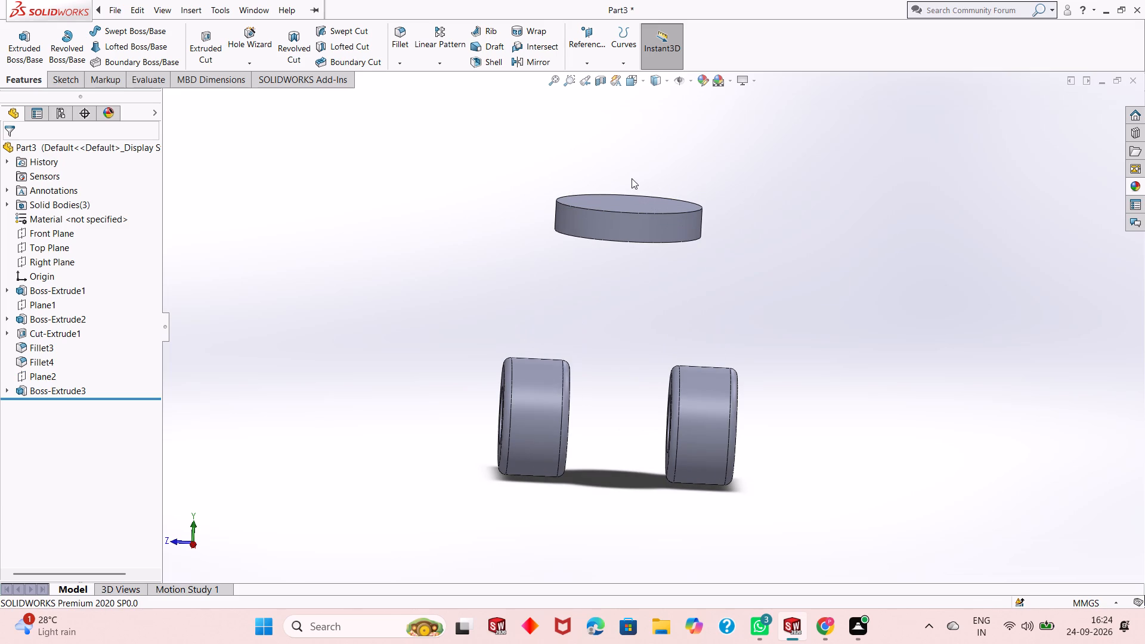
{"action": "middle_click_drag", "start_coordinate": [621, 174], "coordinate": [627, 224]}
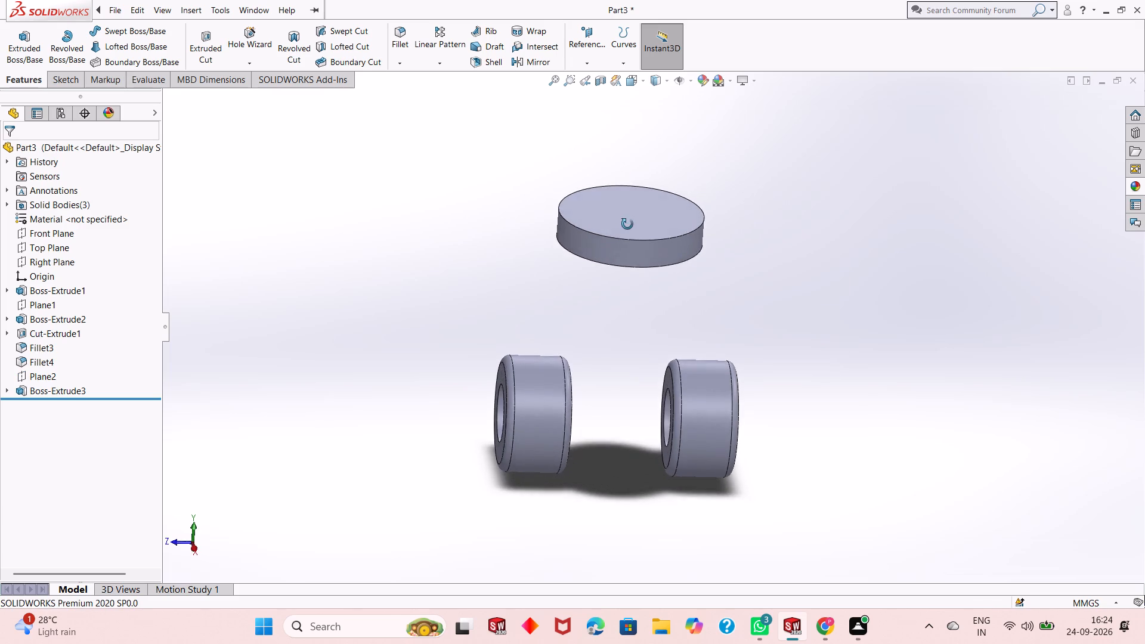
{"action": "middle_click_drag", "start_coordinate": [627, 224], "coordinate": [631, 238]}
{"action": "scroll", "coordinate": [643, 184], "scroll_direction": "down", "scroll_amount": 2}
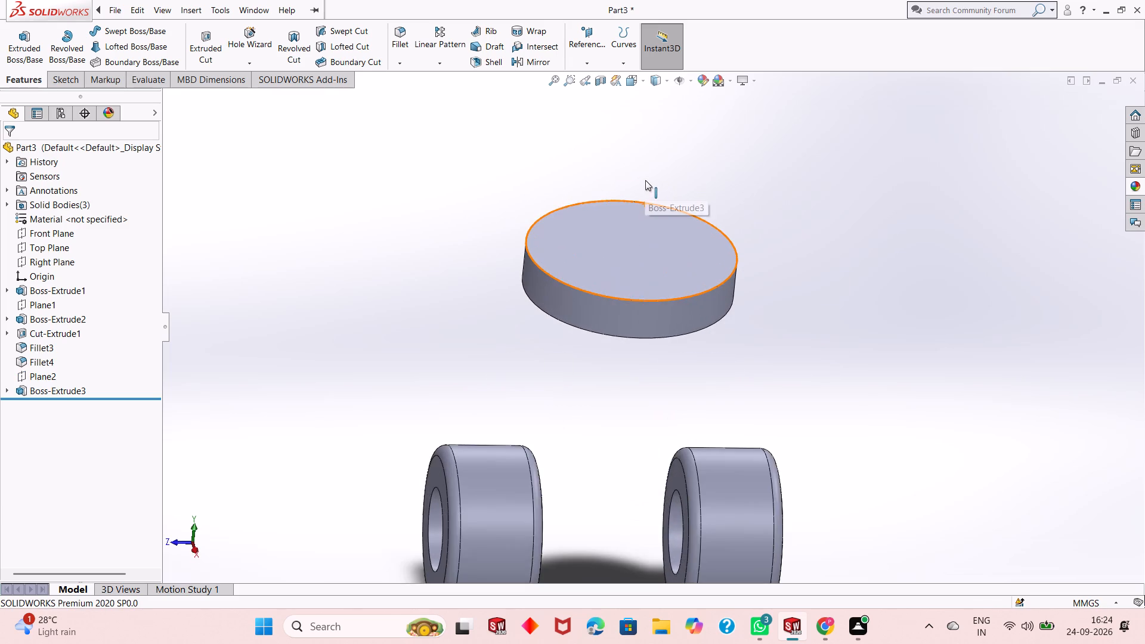
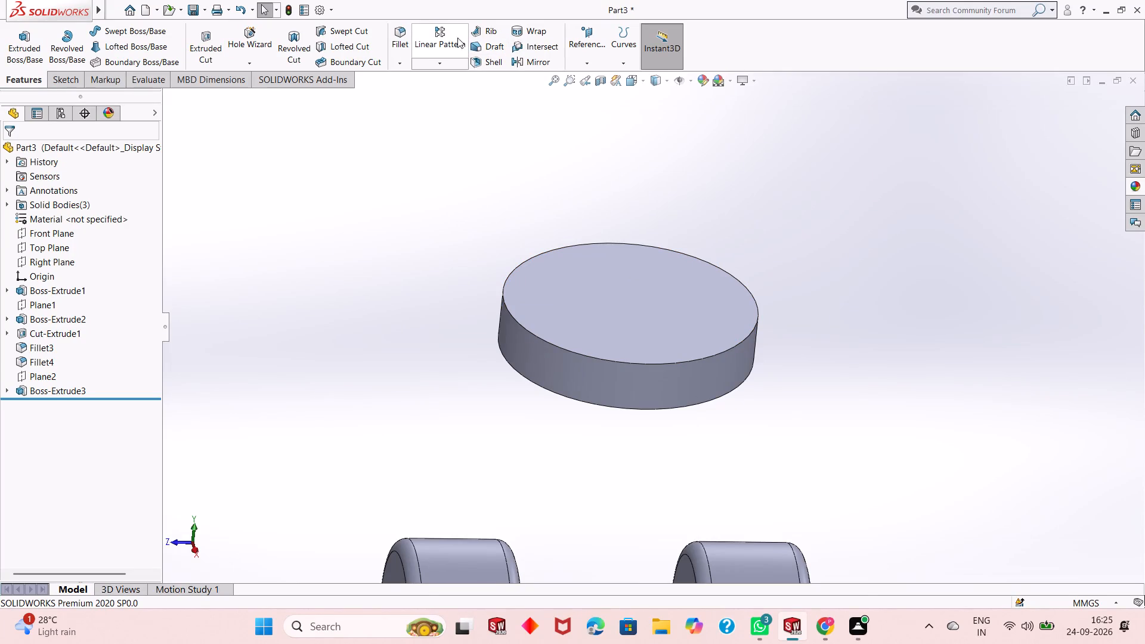
Fillet the upper circular edge of the 100 mm disc with a 3 mm radius.
{"action": "left_click", "coordinate": [397, 40]}
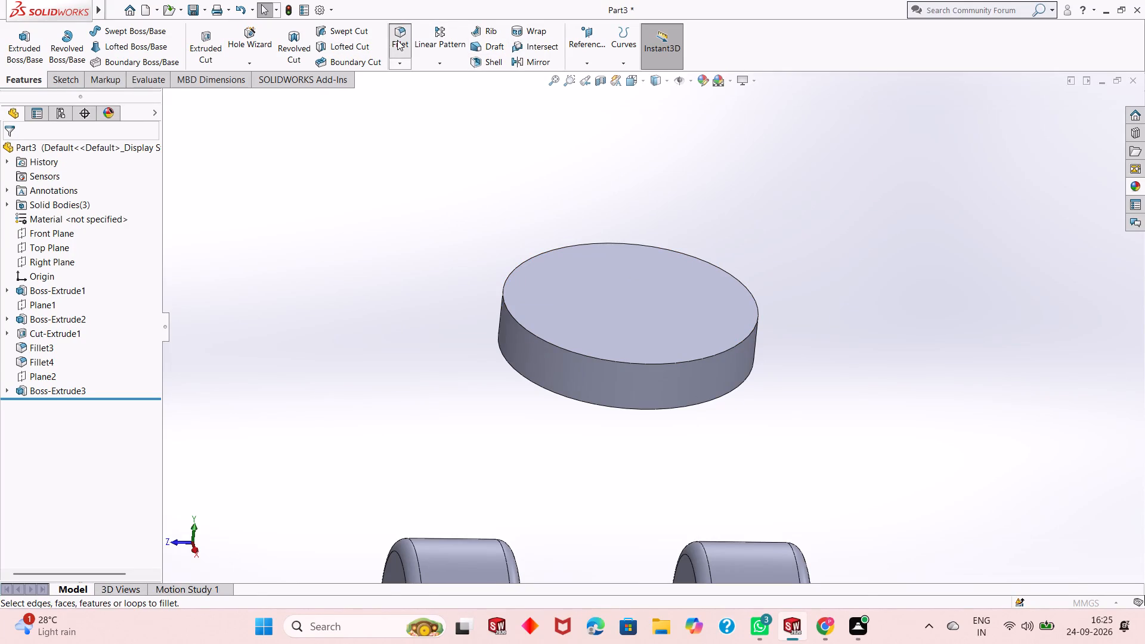
{"action": "key", "text": "3"}
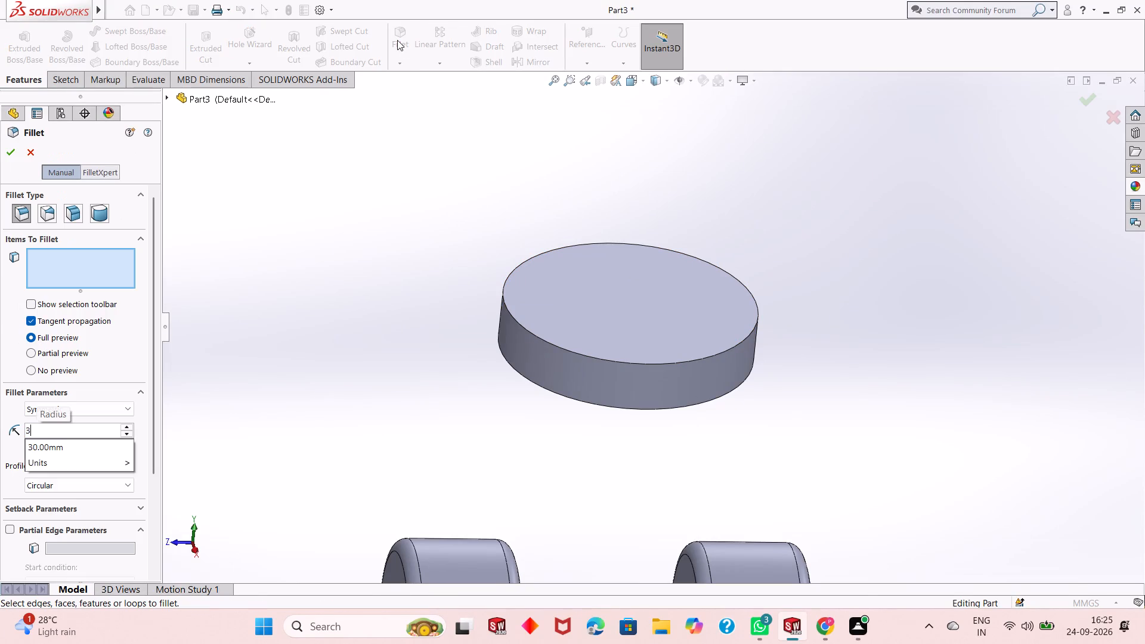
{"action": "key", "text": "Return"}
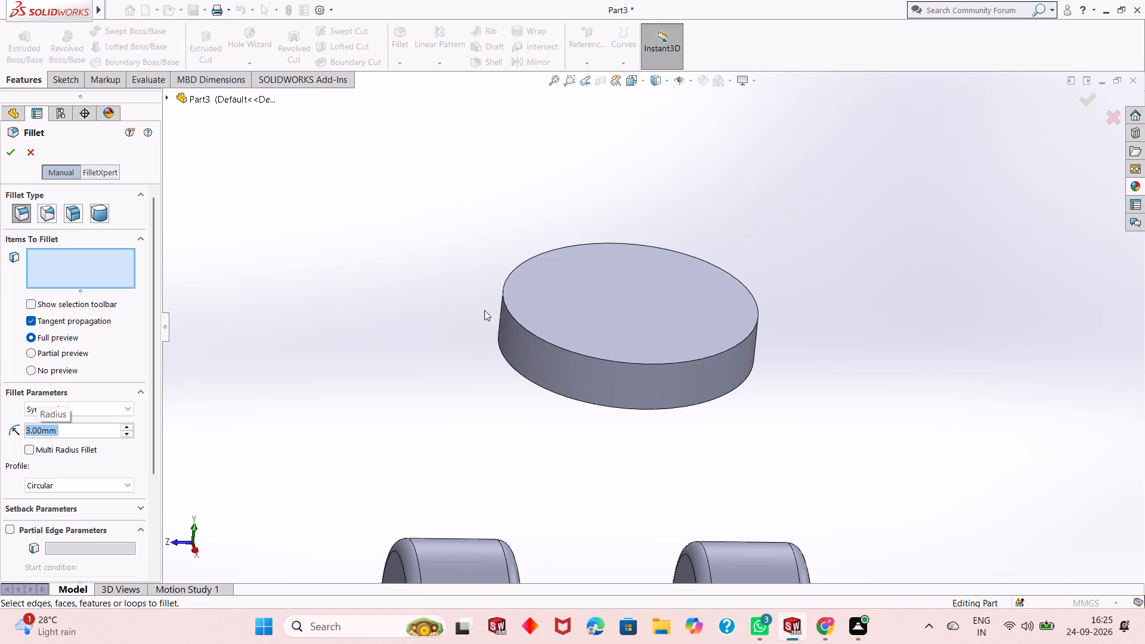
{"action": "left_click", "coordinate": [518, 321]}
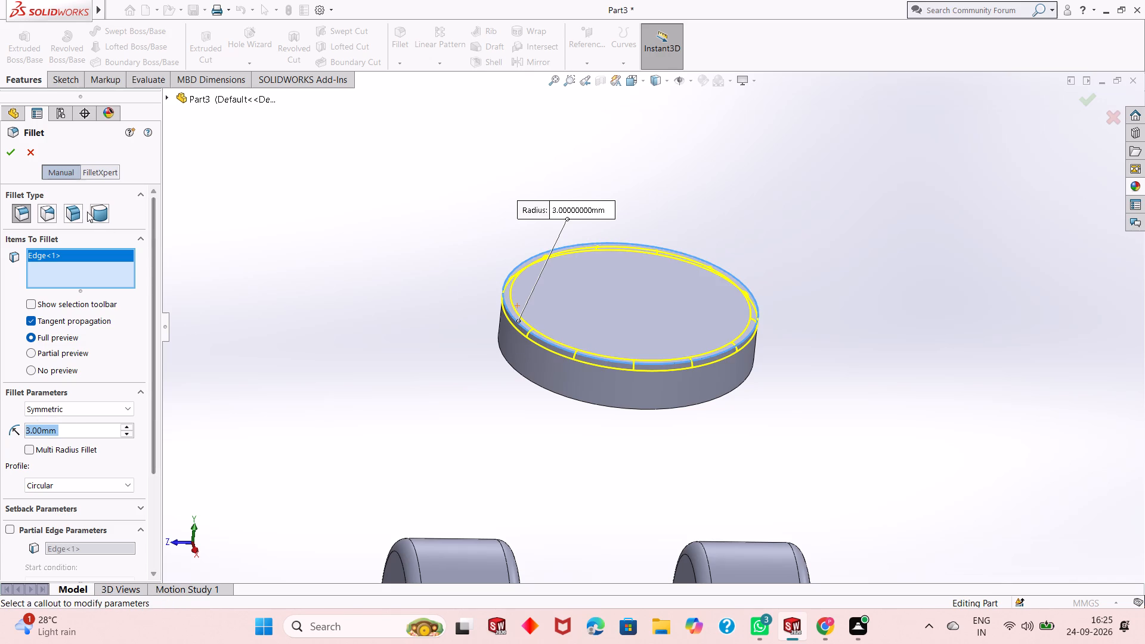
{"action": "left_click", "coordinate": [13, 150]}
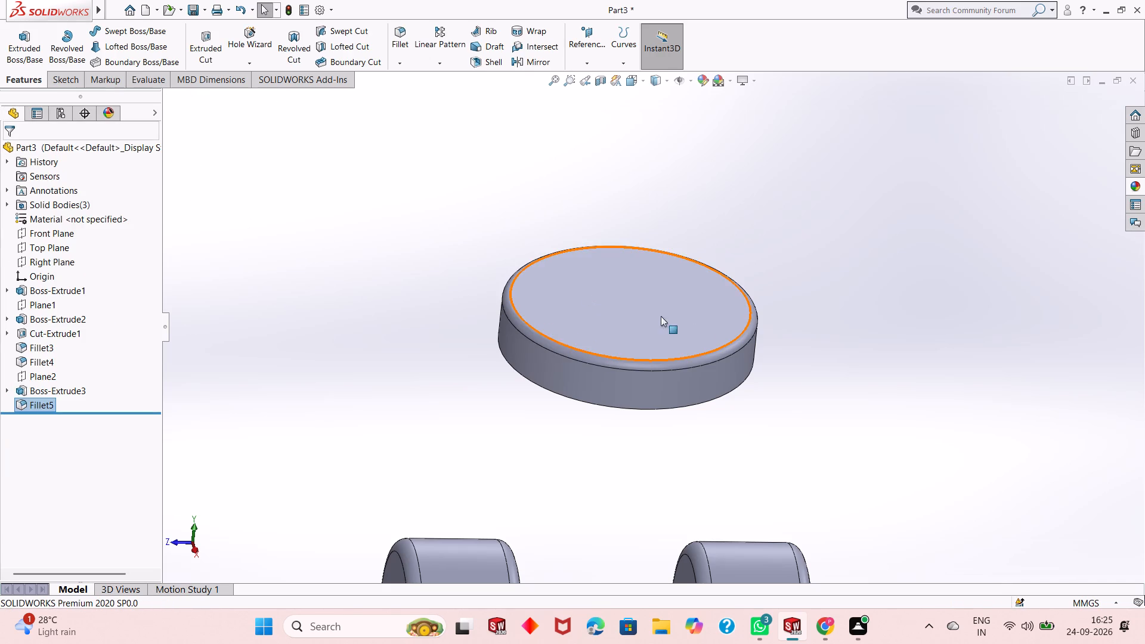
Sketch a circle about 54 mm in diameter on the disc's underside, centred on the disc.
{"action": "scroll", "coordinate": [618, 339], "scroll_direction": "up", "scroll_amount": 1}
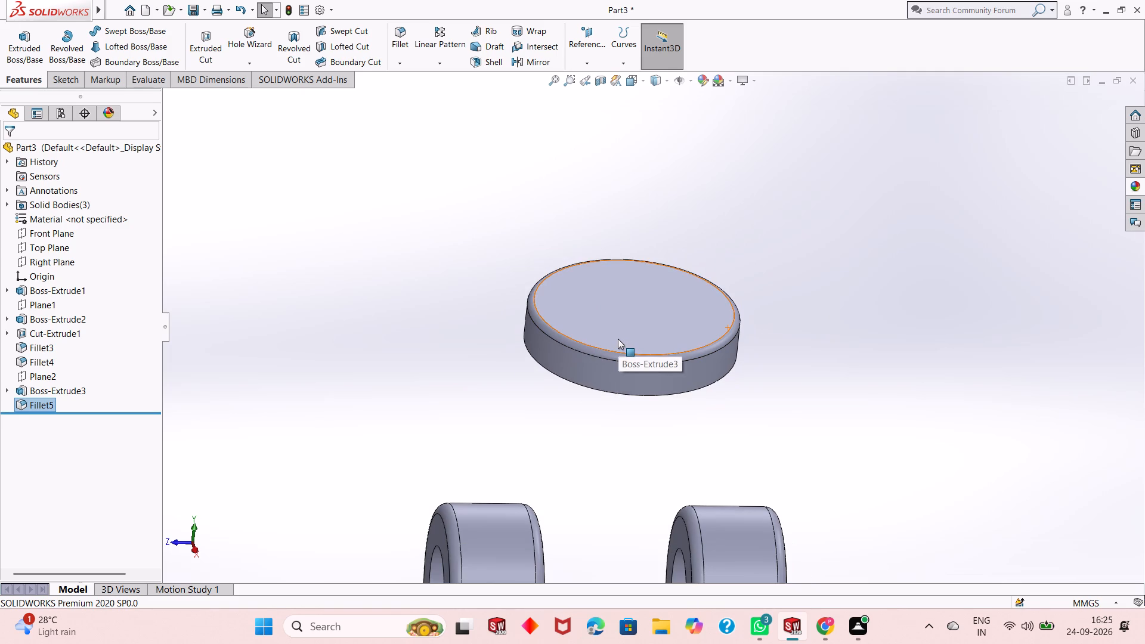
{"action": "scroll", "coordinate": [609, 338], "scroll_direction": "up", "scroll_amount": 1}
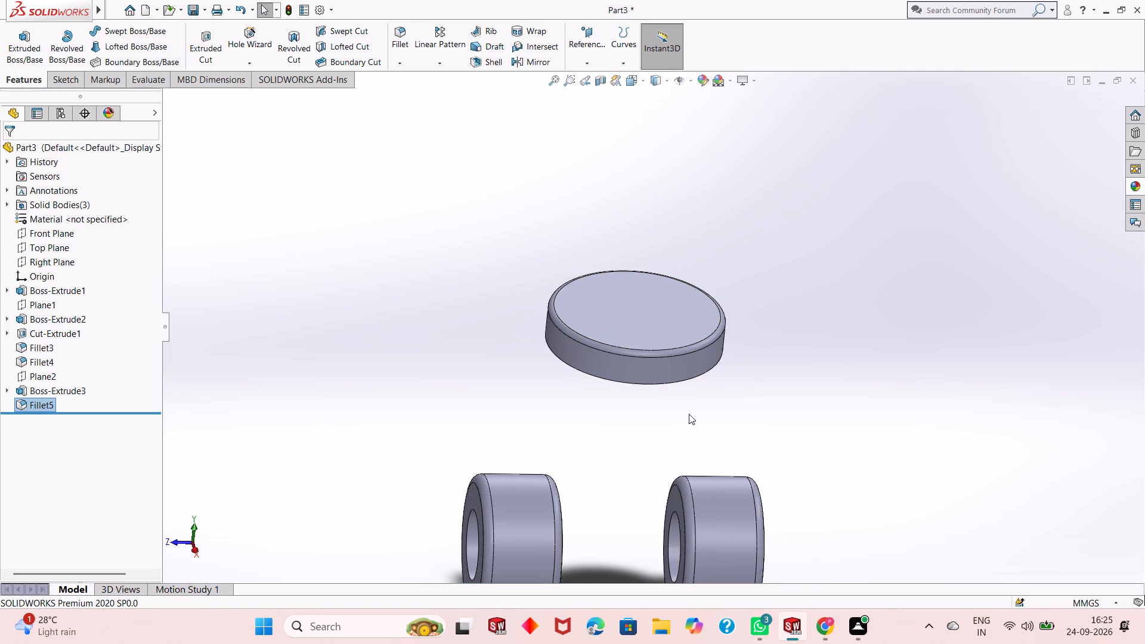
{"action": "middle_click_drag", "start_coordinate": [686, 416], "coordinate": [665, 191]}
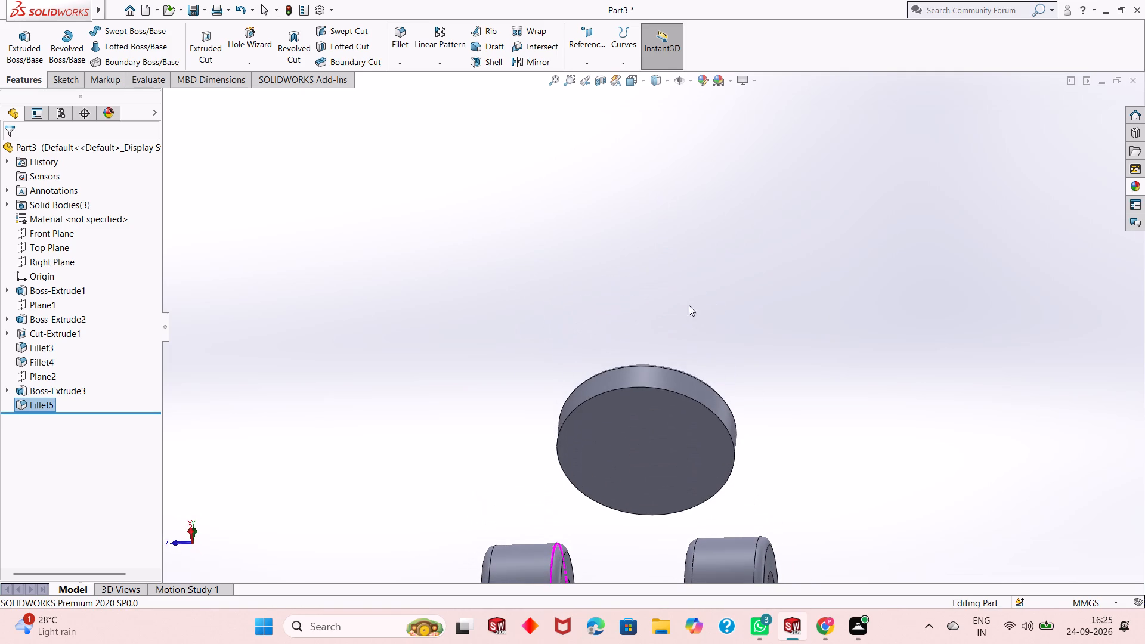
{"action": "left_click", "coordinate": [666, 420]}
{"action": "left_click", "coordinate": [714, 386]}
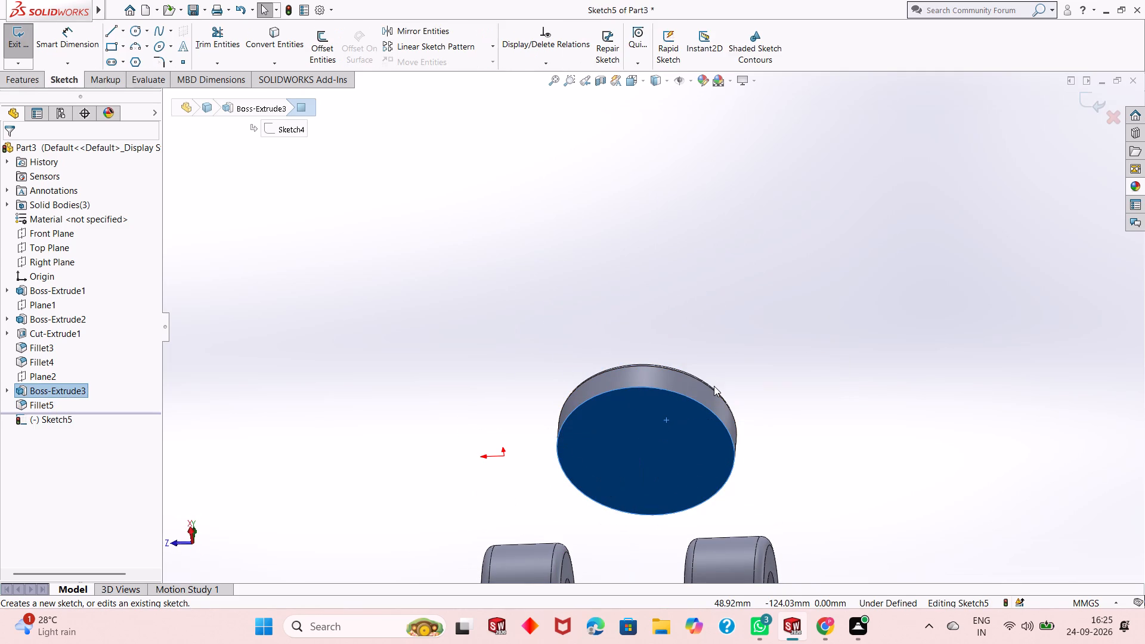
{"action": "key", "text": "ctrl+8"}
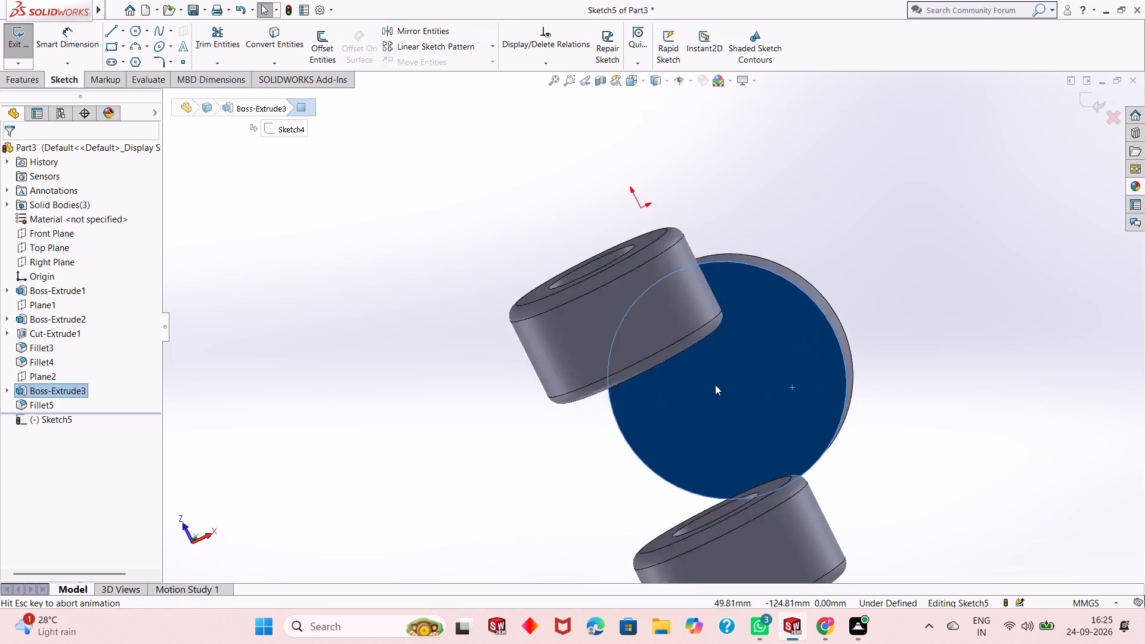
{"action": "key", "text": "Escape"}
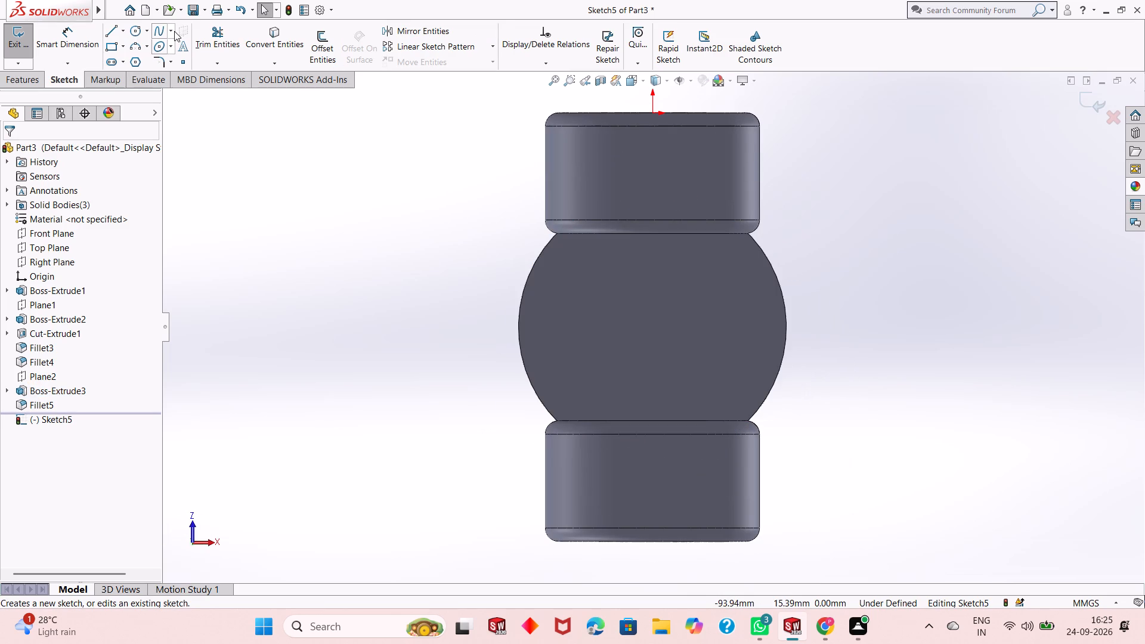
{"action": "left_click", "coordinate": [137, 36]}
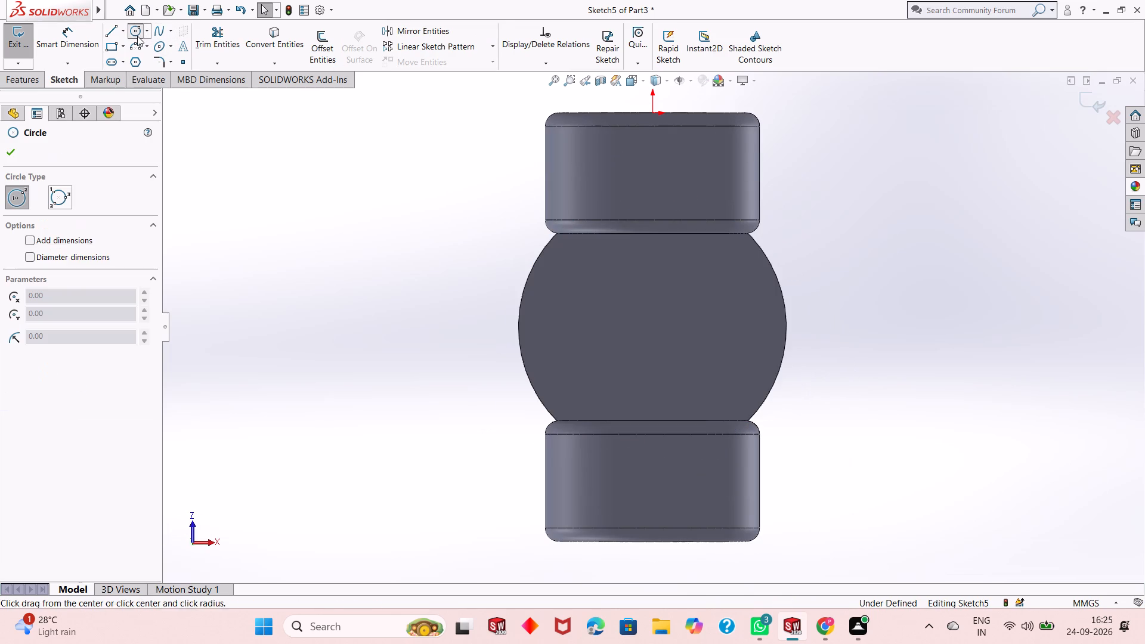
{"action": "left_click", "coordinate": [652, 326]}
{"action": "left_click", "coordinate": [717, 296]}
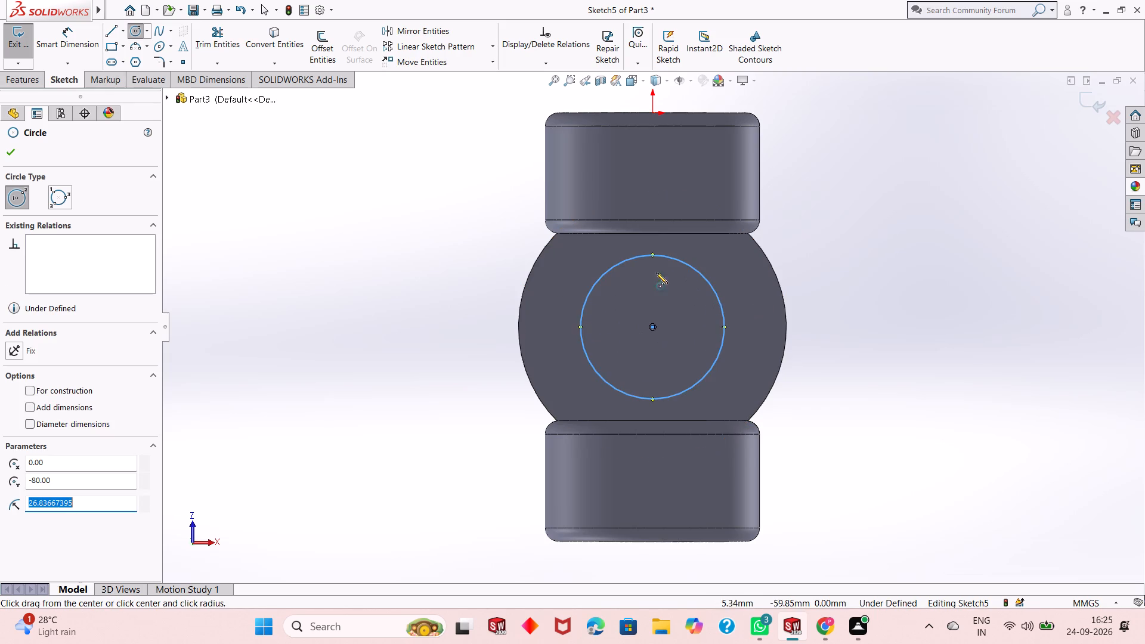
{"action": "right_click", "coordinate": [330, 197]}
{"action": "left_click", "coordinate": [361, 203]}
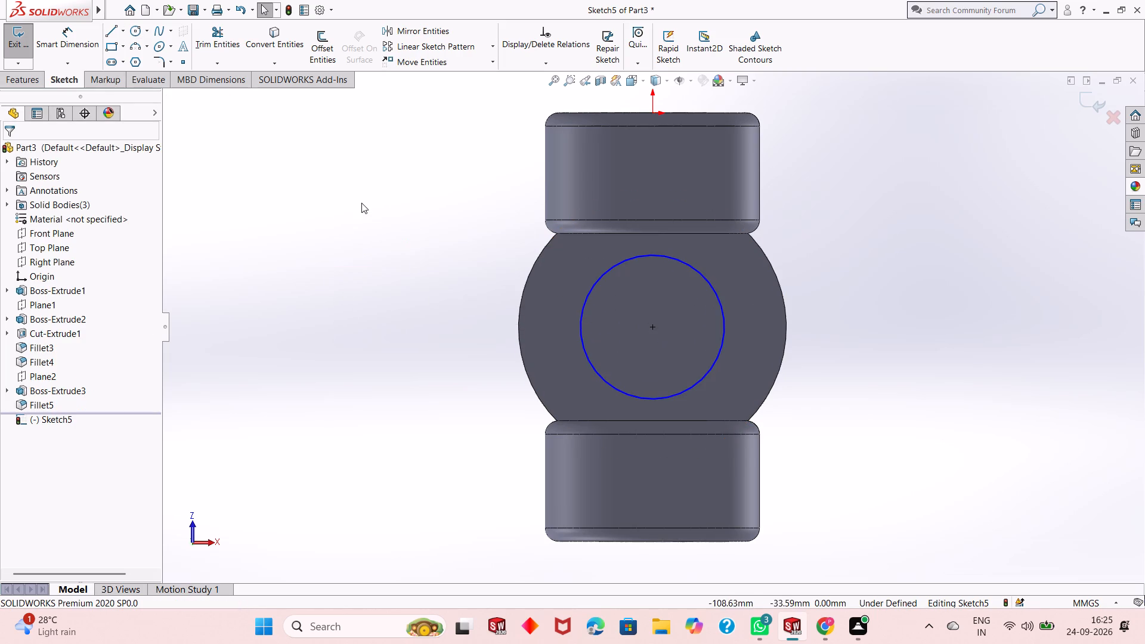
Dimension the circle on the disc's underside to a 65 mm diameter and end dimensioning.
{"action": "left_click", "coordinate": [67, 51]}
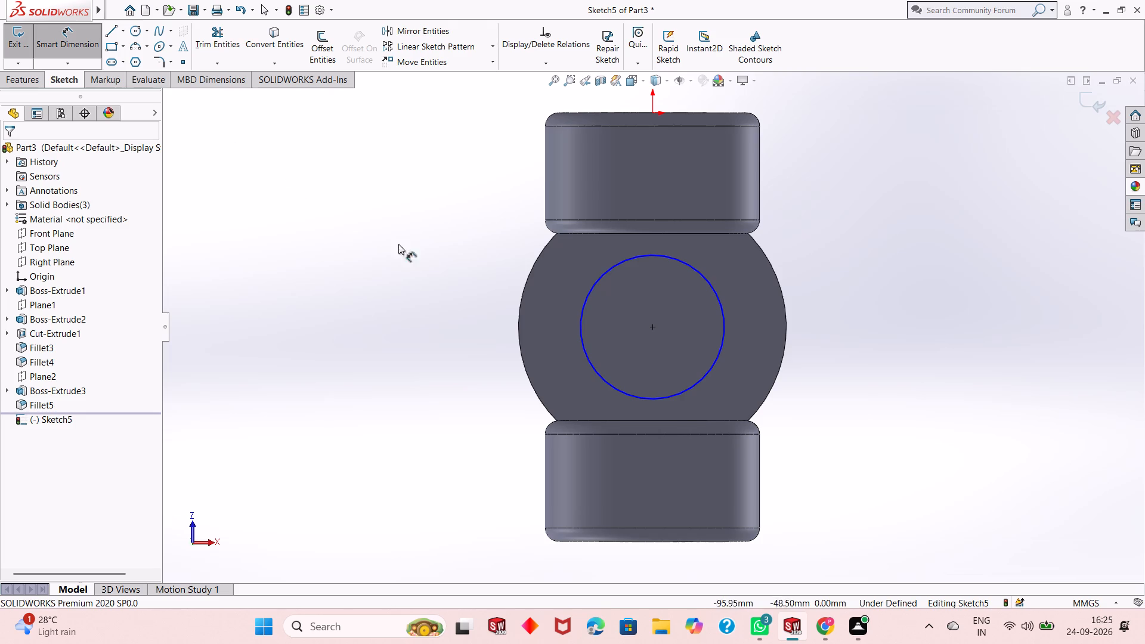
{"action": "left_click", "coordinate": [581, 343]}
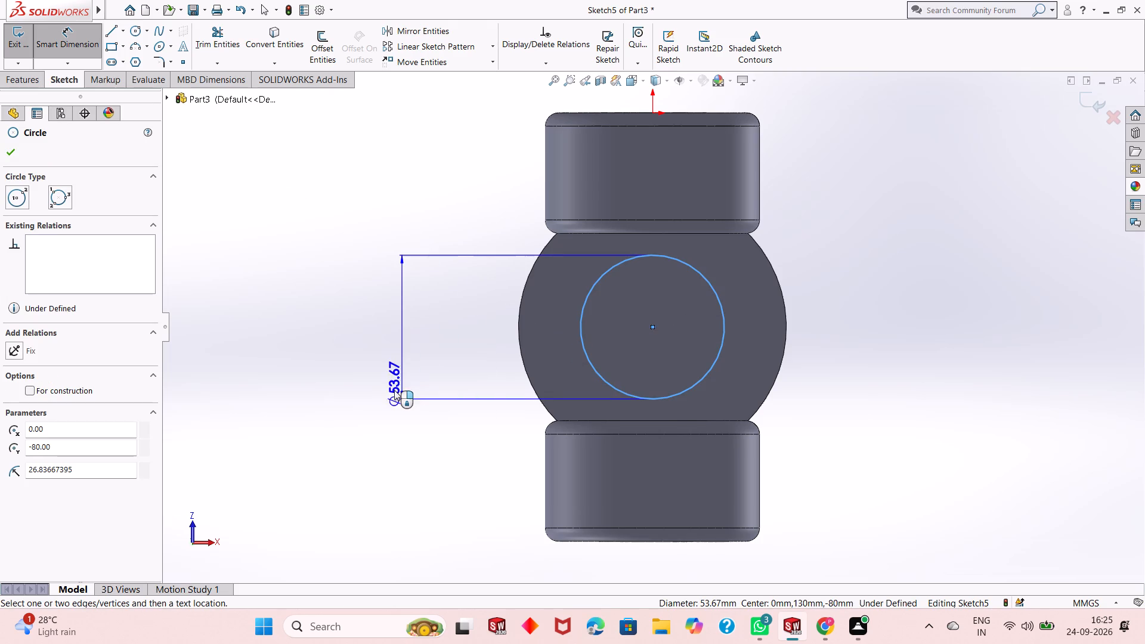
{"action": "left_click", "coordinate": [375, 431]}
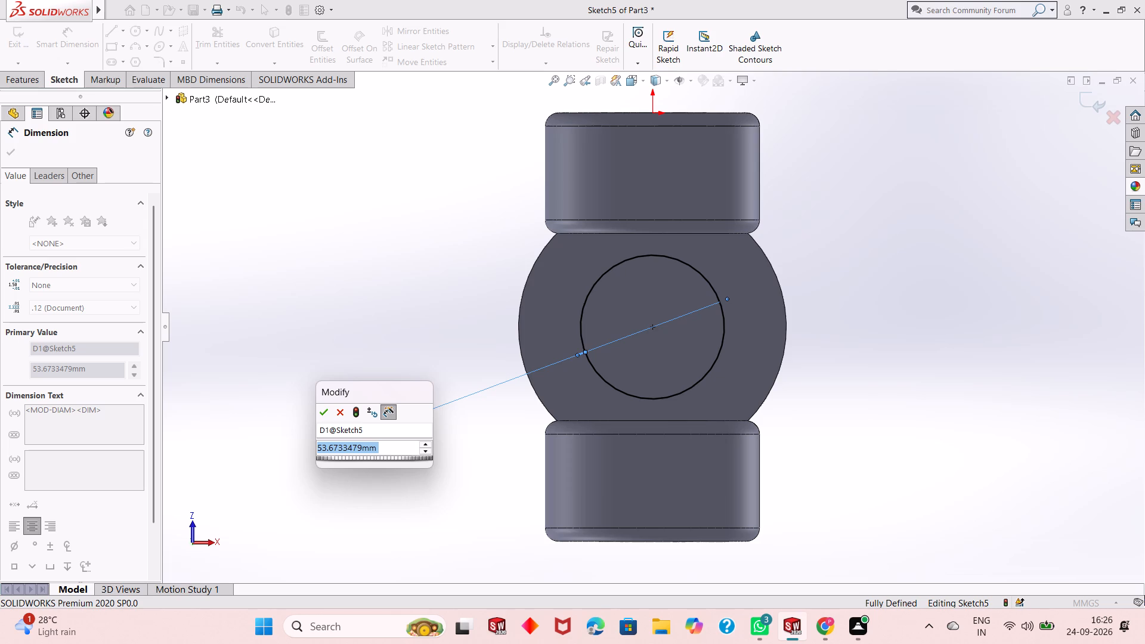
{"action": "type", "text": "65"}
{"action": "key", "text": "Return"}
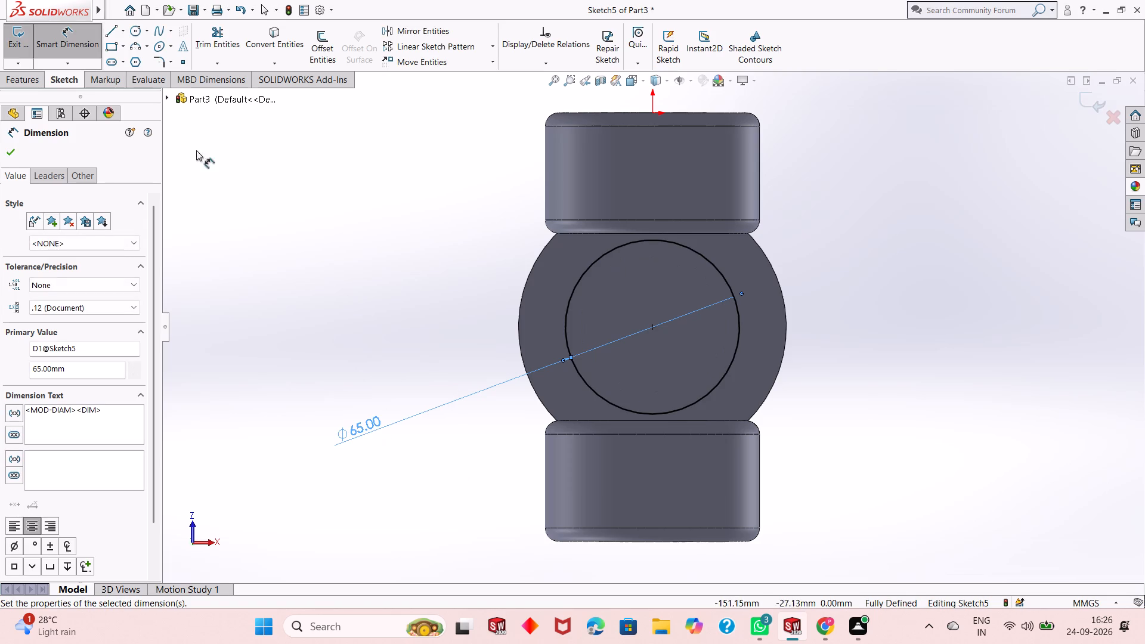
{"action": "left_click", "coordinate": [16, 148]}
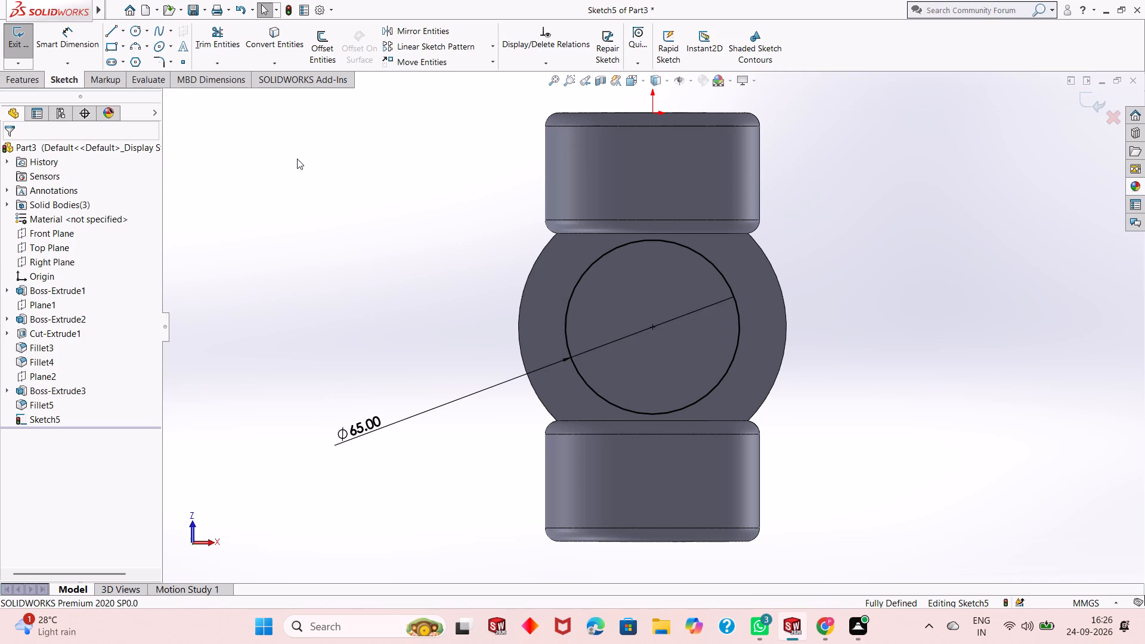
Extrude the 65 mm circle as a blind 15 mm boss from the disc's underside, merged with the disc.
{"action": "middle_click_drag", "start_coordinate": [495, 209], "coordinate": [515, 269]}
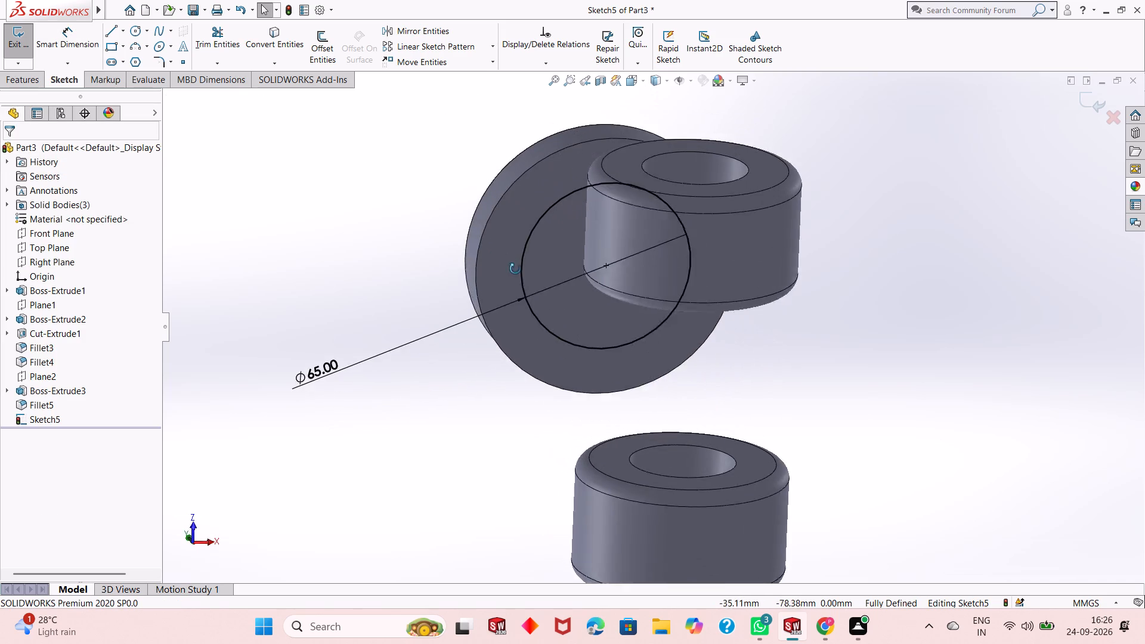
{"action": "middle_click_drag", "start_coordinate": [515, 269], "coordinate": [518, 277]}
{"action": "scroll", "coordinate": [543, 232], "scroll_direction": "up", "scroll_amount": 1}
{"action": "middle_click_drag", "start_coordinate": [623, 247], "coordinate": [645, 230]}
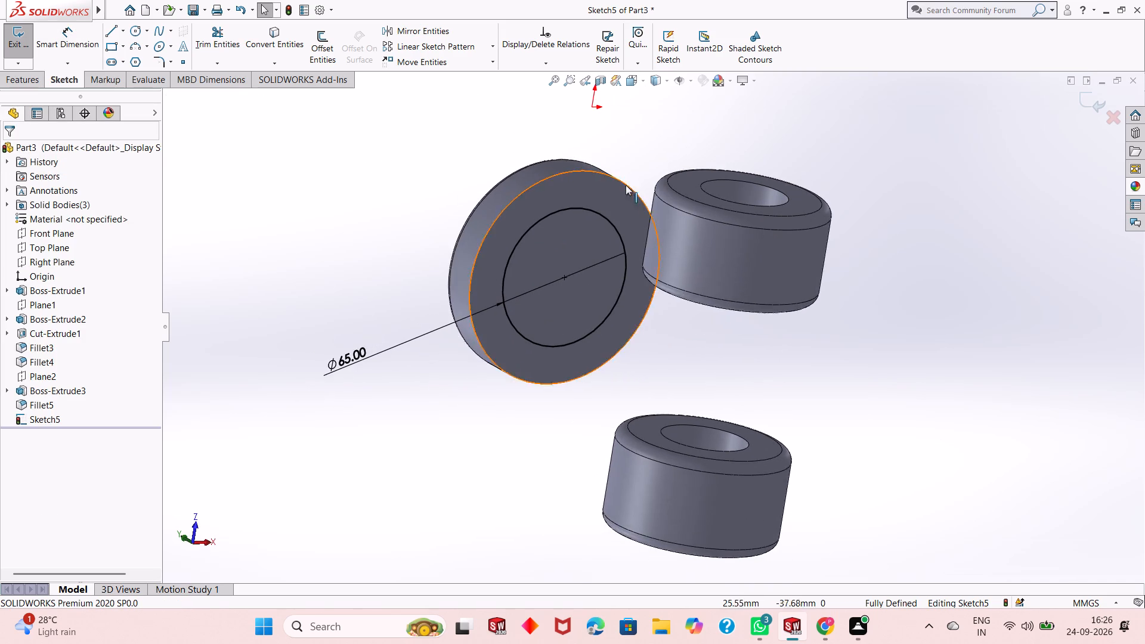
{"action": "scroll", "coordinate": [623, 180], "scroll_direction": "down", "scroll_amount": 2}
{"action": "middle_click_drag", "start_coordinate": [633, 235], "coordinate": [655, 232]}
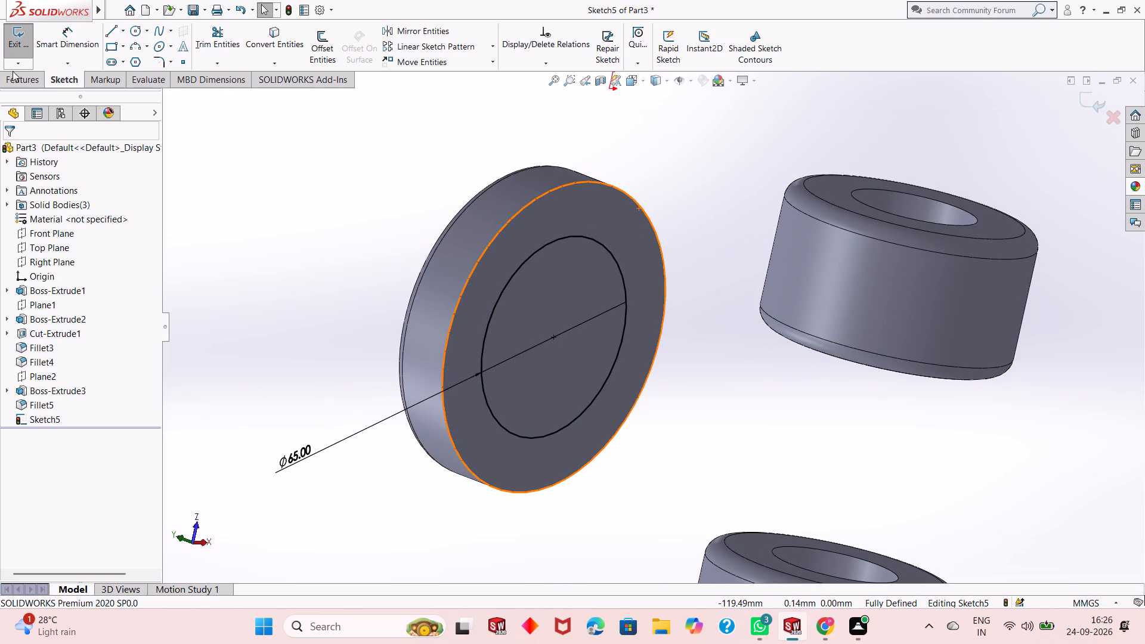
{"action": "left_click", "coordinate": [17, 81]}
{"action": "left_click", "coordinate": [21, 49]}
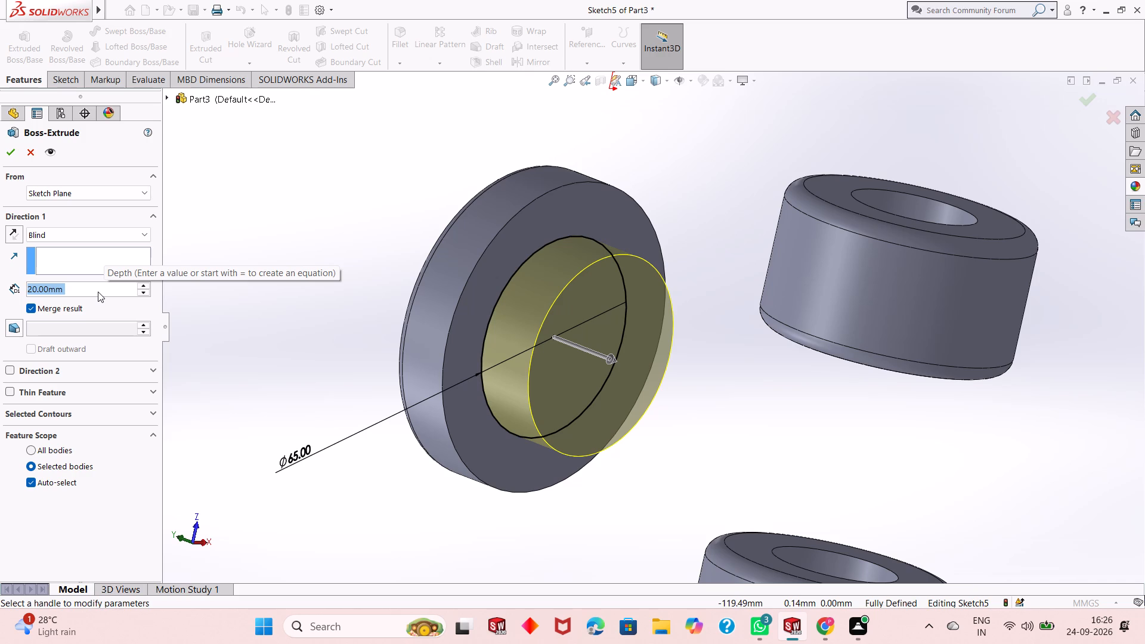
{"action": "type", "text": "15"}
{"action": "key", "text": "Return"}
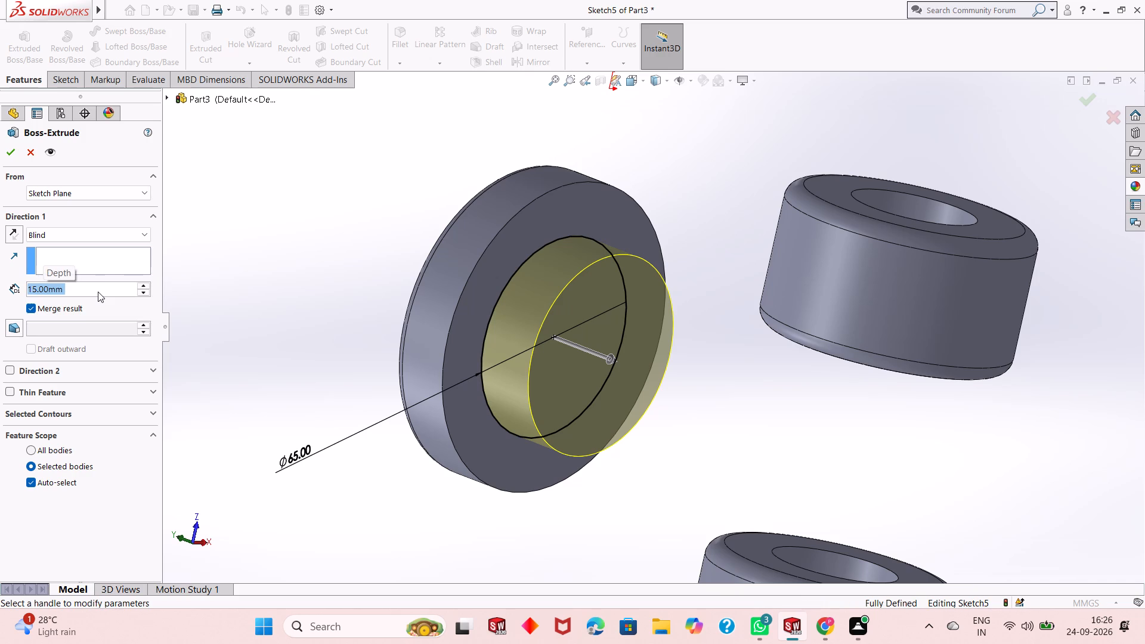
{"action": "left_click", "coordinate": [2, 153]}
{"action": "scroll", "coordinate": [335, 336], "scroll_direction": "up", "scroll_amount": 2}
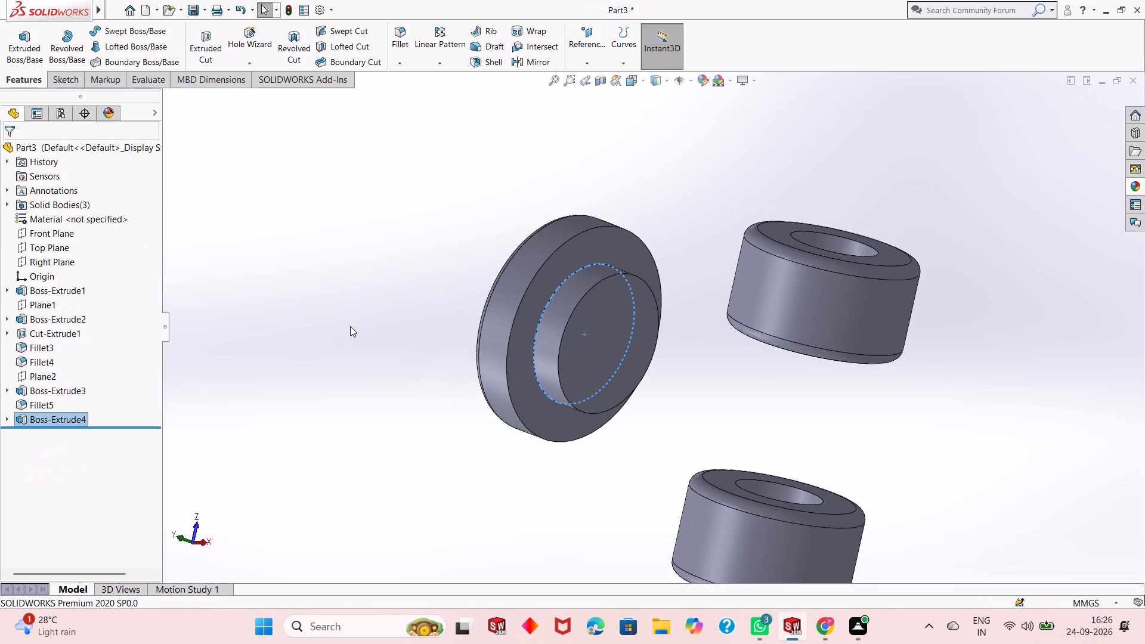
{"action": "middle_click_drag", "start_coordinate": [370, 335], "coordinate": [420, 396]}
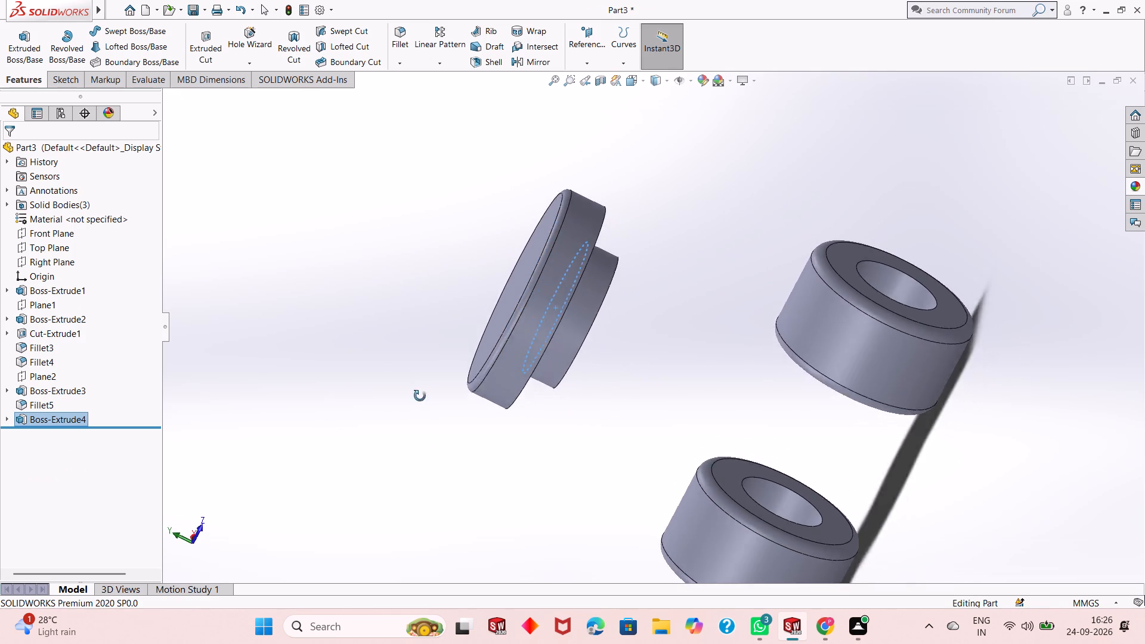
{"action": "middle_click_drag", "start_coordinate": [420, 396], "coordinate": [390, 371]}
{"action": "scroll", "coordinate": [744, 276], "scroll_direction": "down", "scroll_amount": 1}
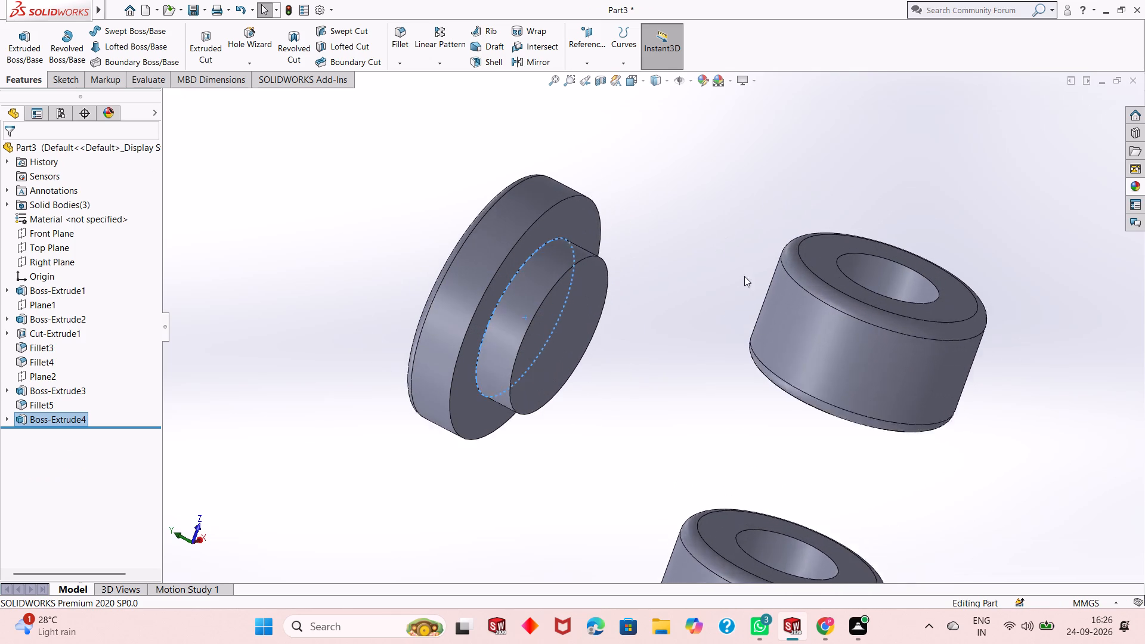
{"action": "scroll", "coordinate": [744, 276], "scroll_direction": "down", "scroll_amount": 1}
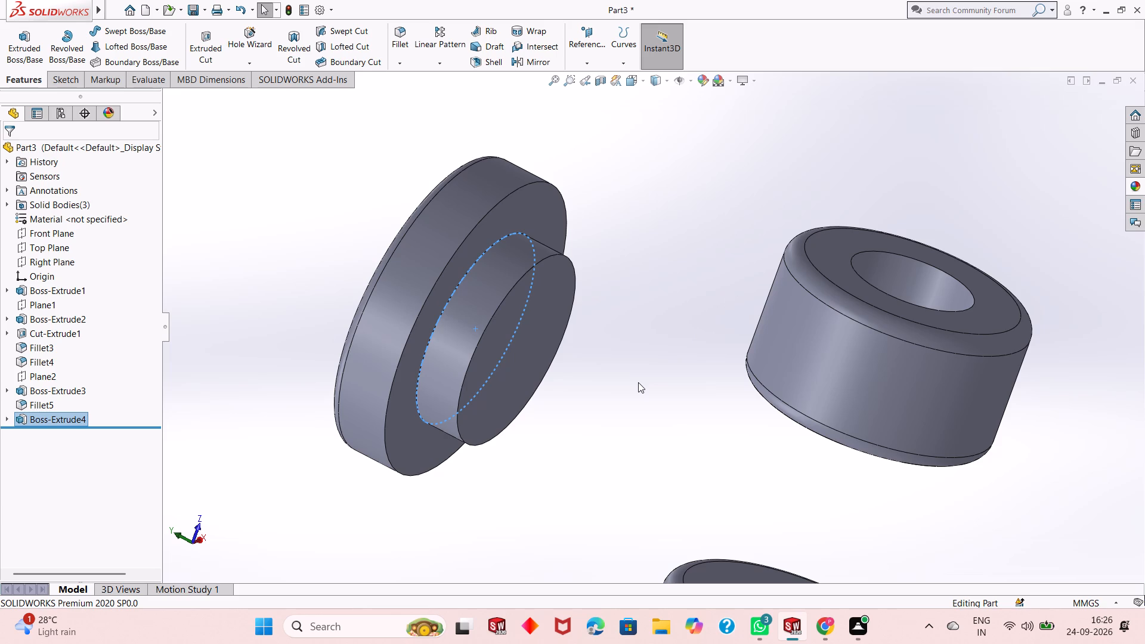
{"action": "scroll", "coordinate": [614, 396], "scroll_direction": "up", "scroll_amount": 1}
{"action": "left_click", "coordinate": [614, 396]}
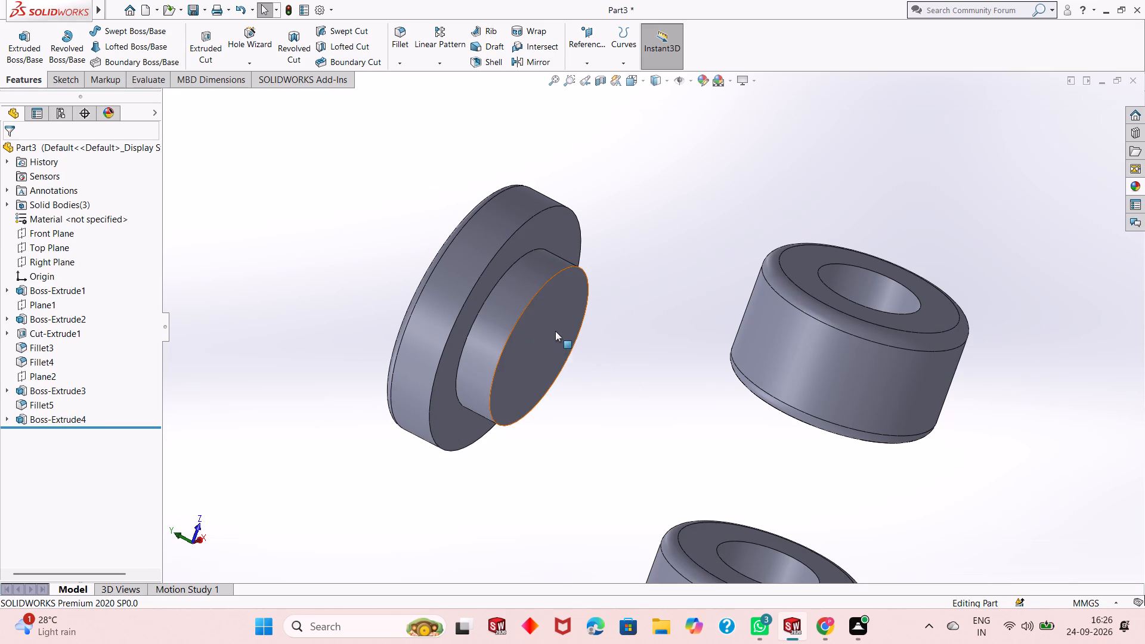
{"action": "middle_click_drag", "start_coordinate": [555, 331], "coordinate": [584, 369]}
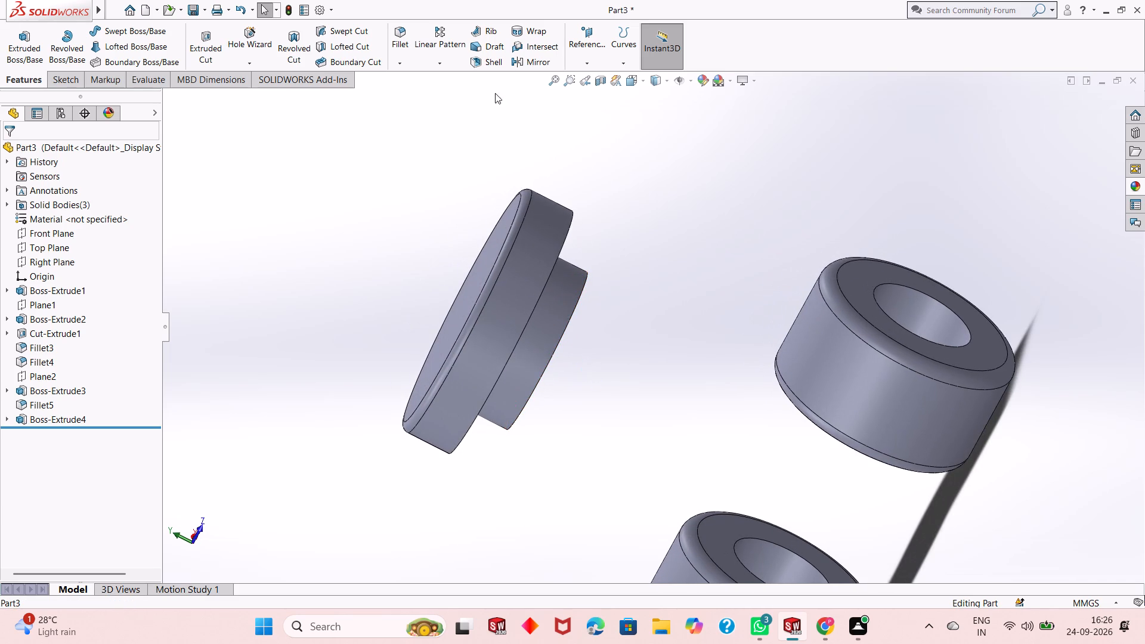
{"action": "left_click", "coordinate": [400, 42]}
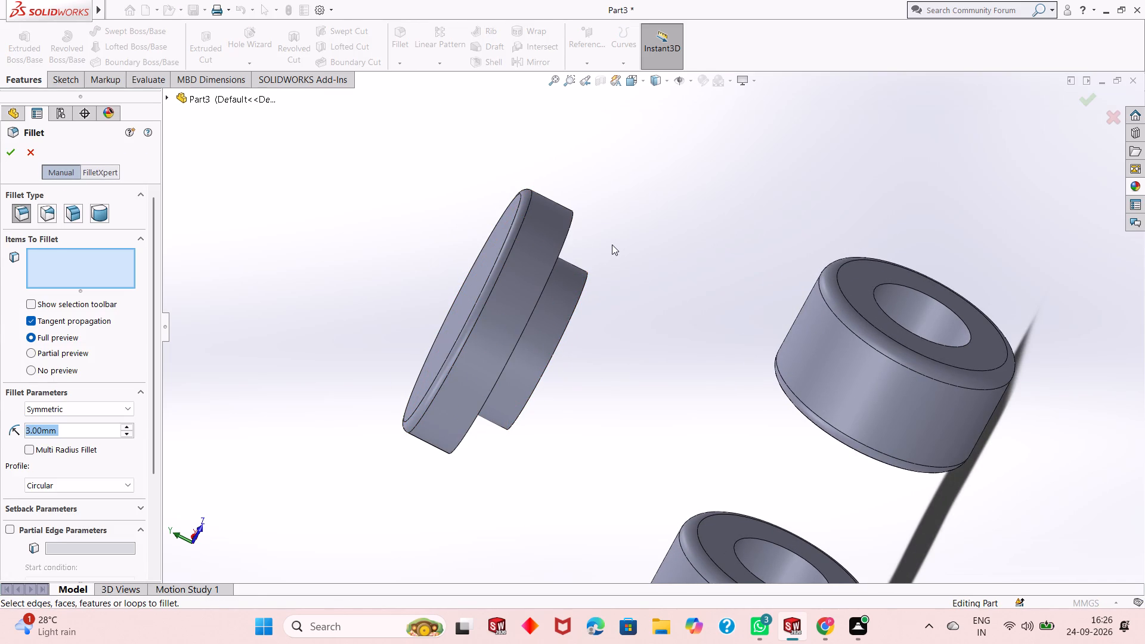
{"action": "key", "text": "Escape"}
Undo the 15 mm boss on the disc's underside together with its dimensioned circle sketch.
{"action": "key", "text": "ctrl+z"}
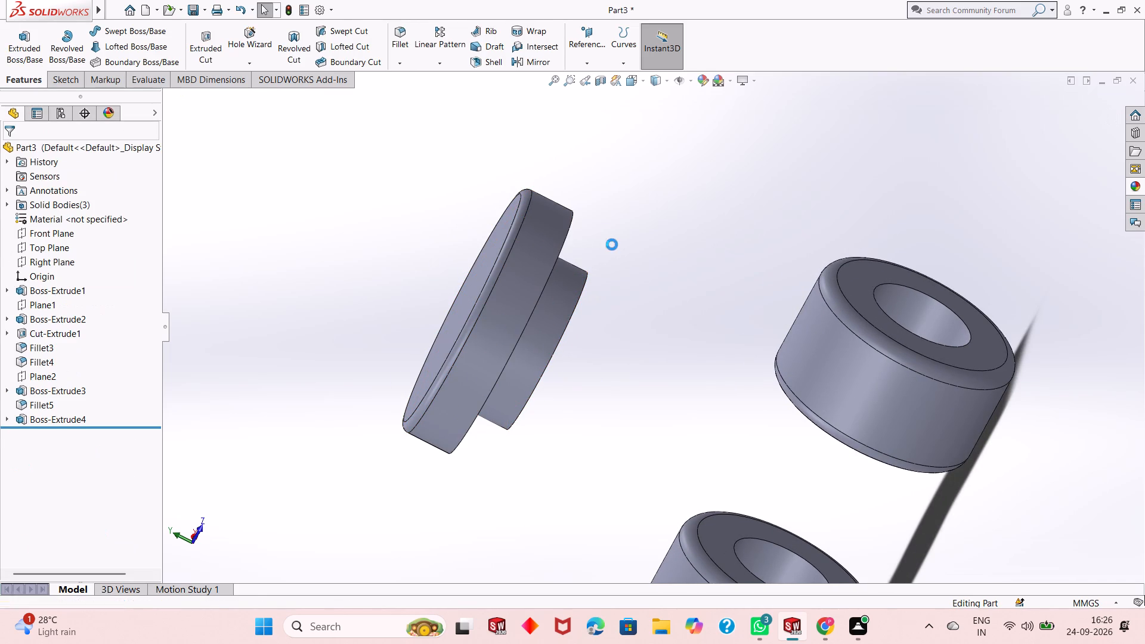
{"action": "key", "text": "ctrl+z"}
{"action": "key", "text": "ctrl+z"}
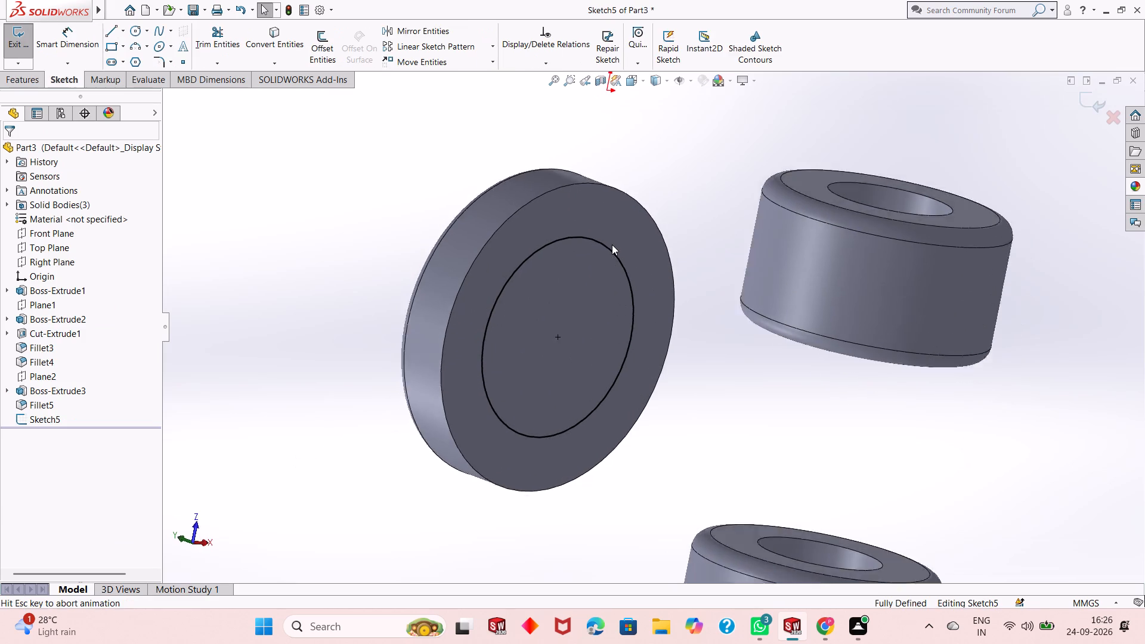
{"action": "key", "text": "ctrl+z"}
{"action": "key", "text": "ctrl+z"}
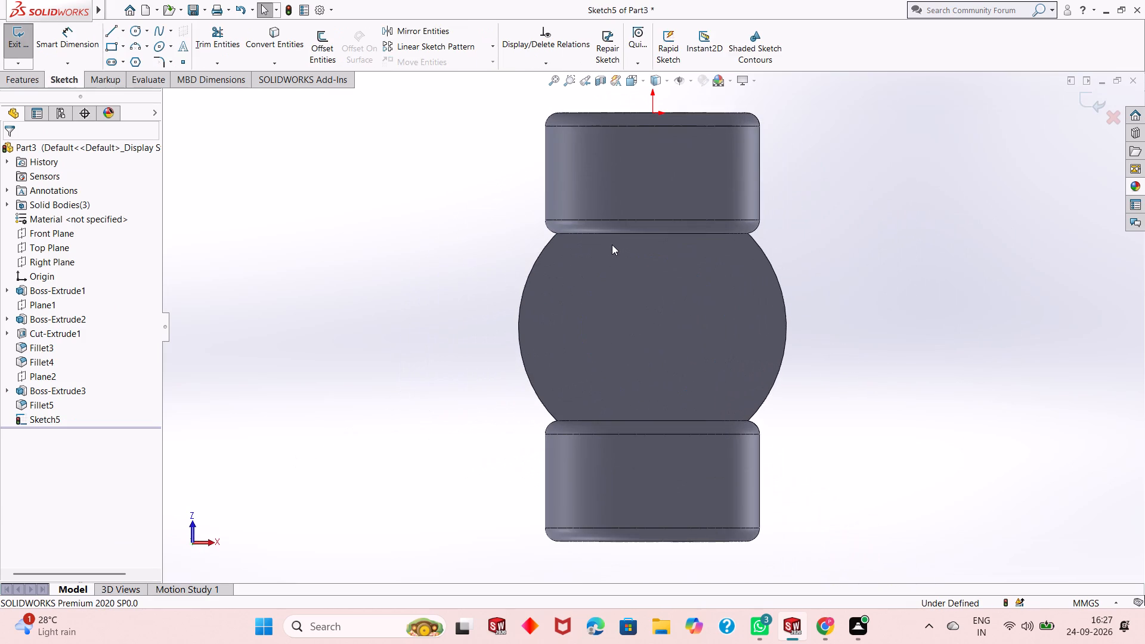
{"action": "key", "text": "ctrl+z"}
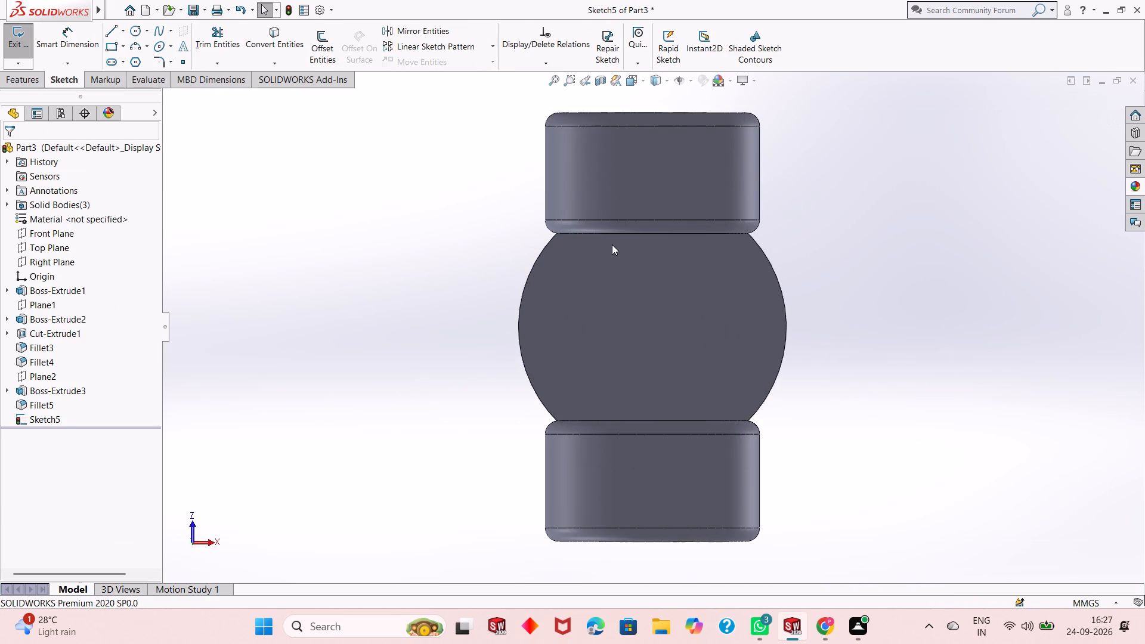
Undo the remaining sketch on the disc's underside and the disc's existing edge fillet.
{"action": "key", "text": "ctrl+z"}
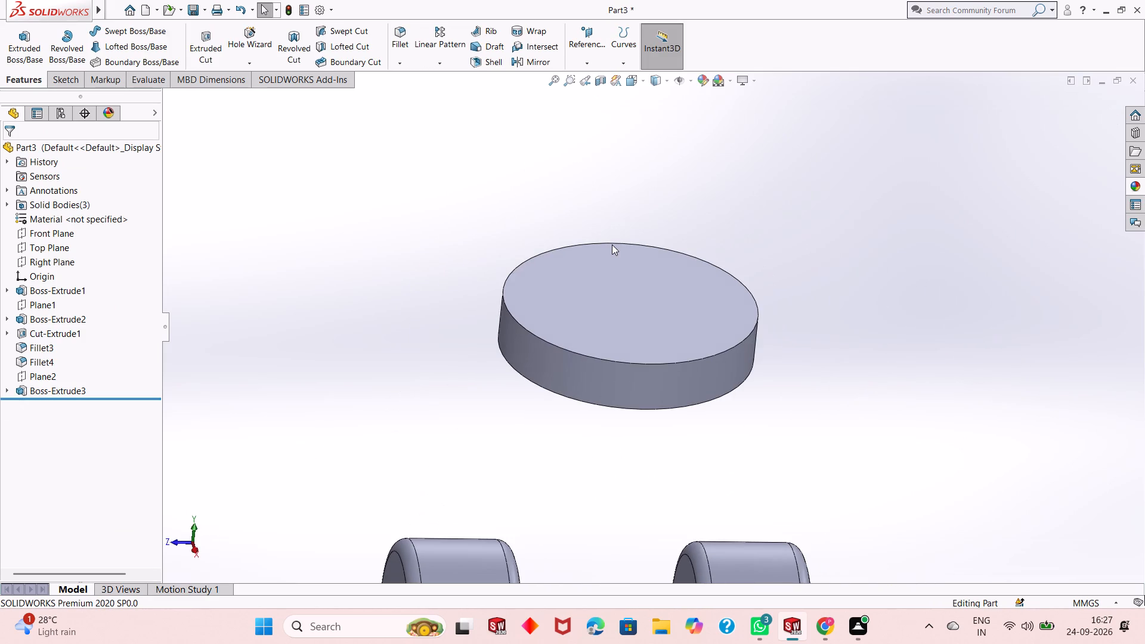
Fillet the upper and lower rim edges of the 100 mm disc with a 3 mm radius.
{"action": "left_click", "coordinate": [404, 42]}
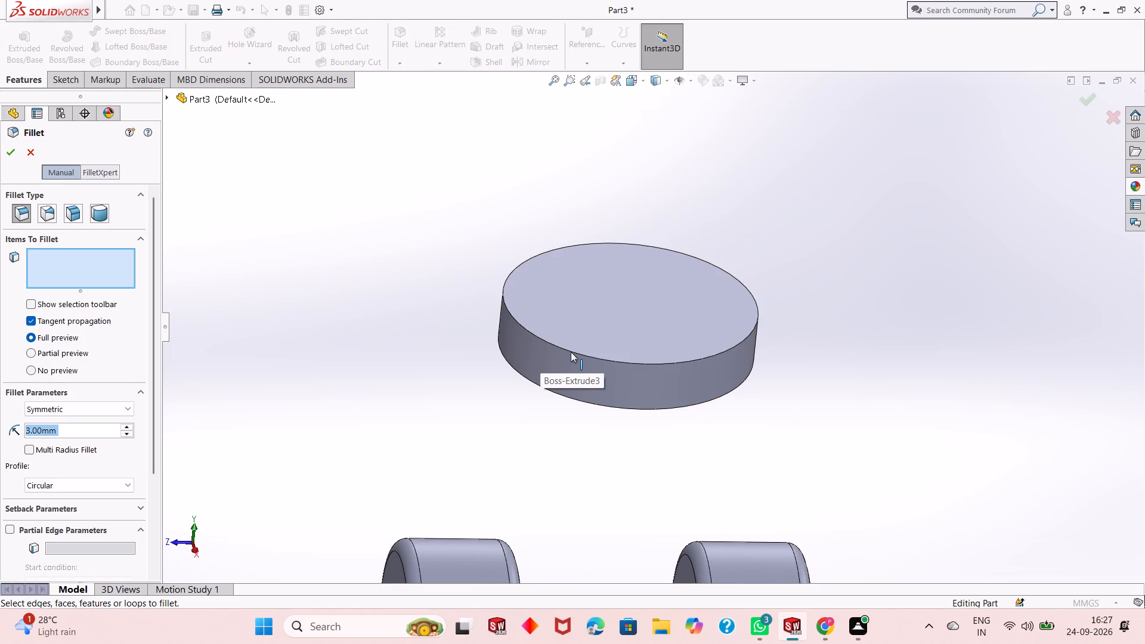
{"action": "left_click", "coordinate": [571, 352]}
{"action": "middle_click_drag", "start_coordinate": [645, 422], "coordinate": [661, 281]}
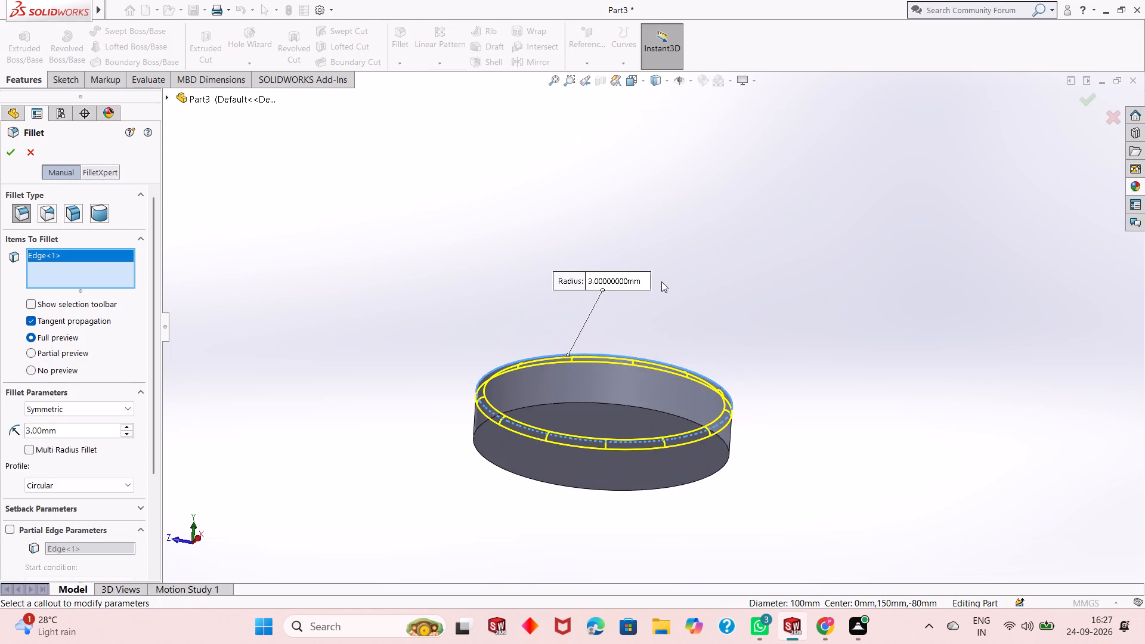
{"action": "left_click", "coordinate": [640, 407]}
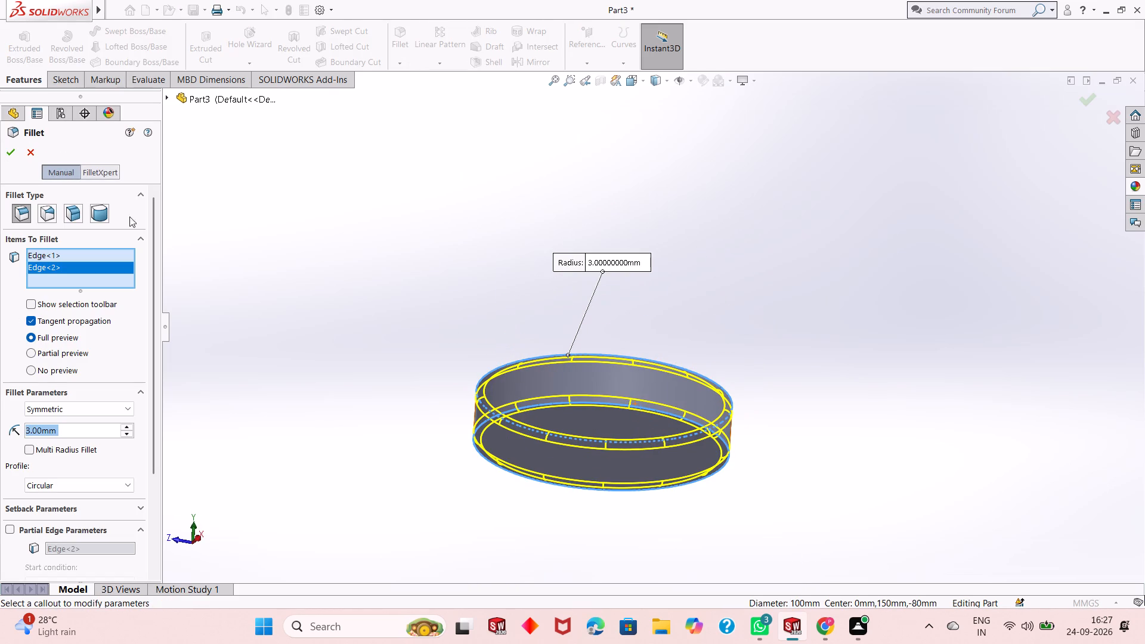
{"action": "left_click", "coordinate": [13, 153]}
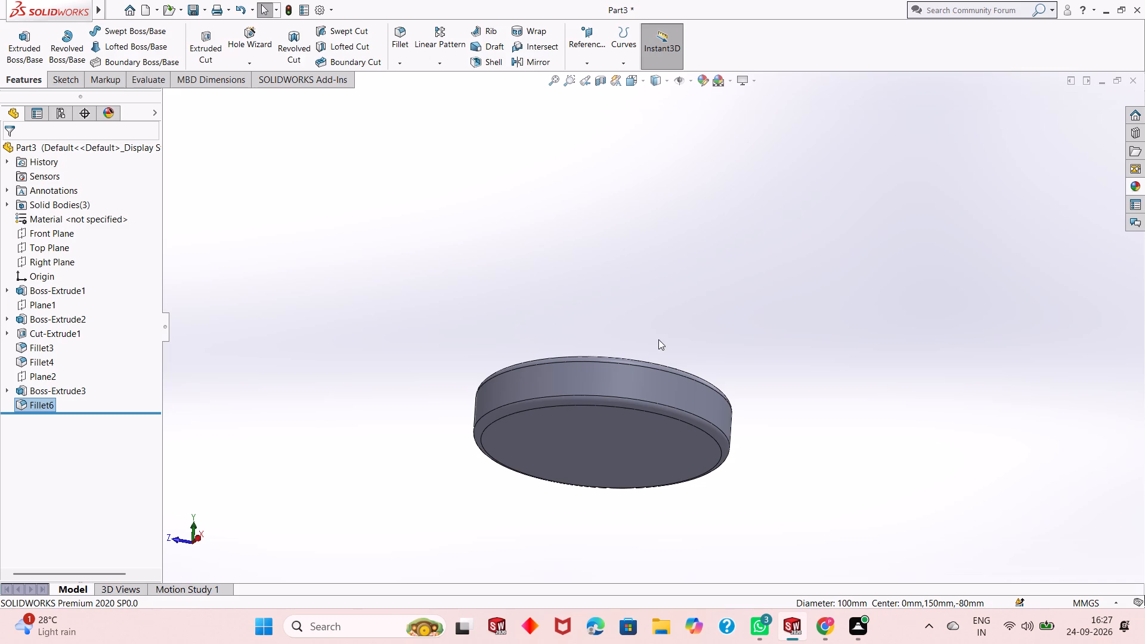
Sketch a circle about 61 mm in diameter on the disc's underside, centred on the disc.
{"action": "middle_click_drag", "start_coordinate": [659, 339], "coordinate": [679, 329]}
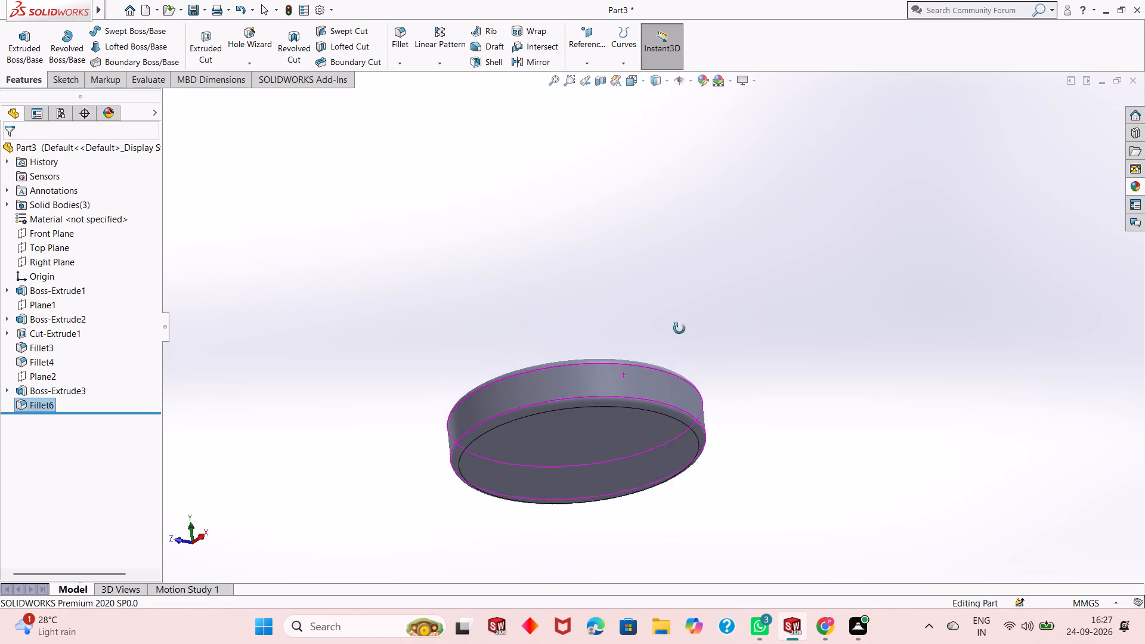
{"action": "middle_click_drag", "start_coordinate": [679, 329], "coordinate": [677, 303]}
{"action": "scroll", "coordinate": [664, 488], "scroll_direction": "up", "scroll_amount": 4}
{"action": "scroll", "coordinate": [649, 425], "scroll_direction": "down", "scroll_amount": 4}
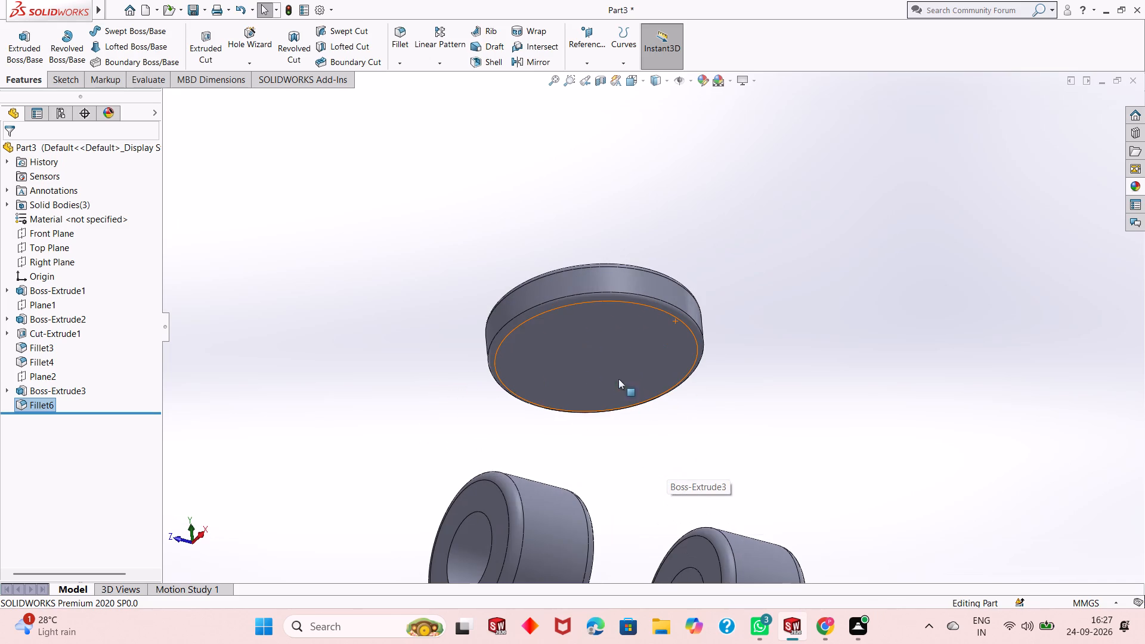
{"action": "left_click", "coordinate": [604, 304]}
{"action": "left_click", "coordinate": [656, 271]}
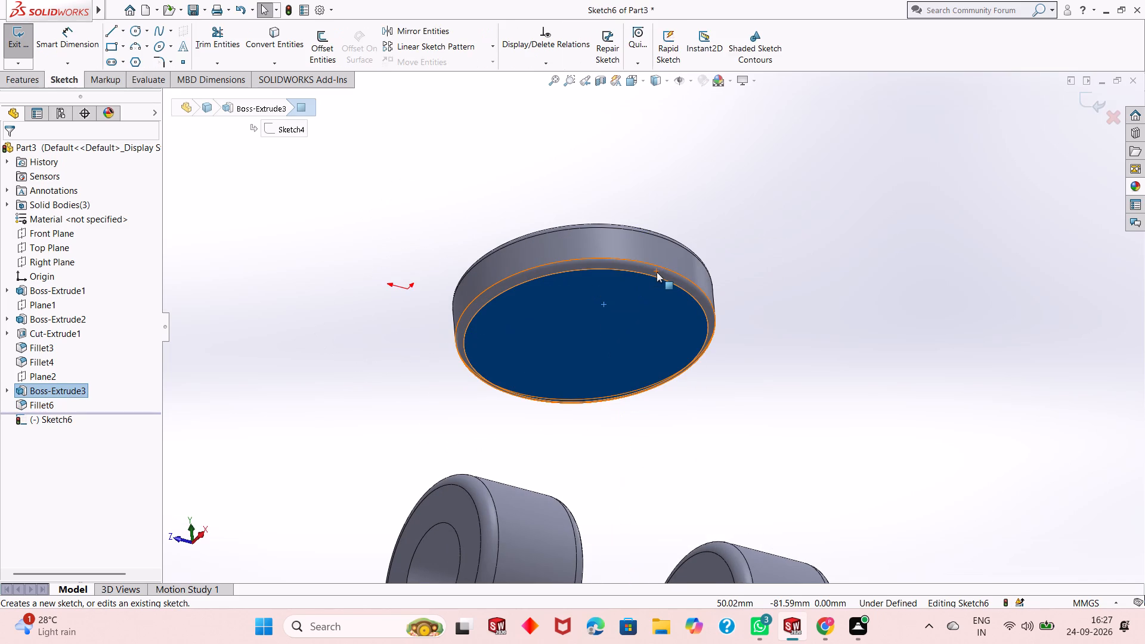
{"action": "key", "text": "ctrl+8"}
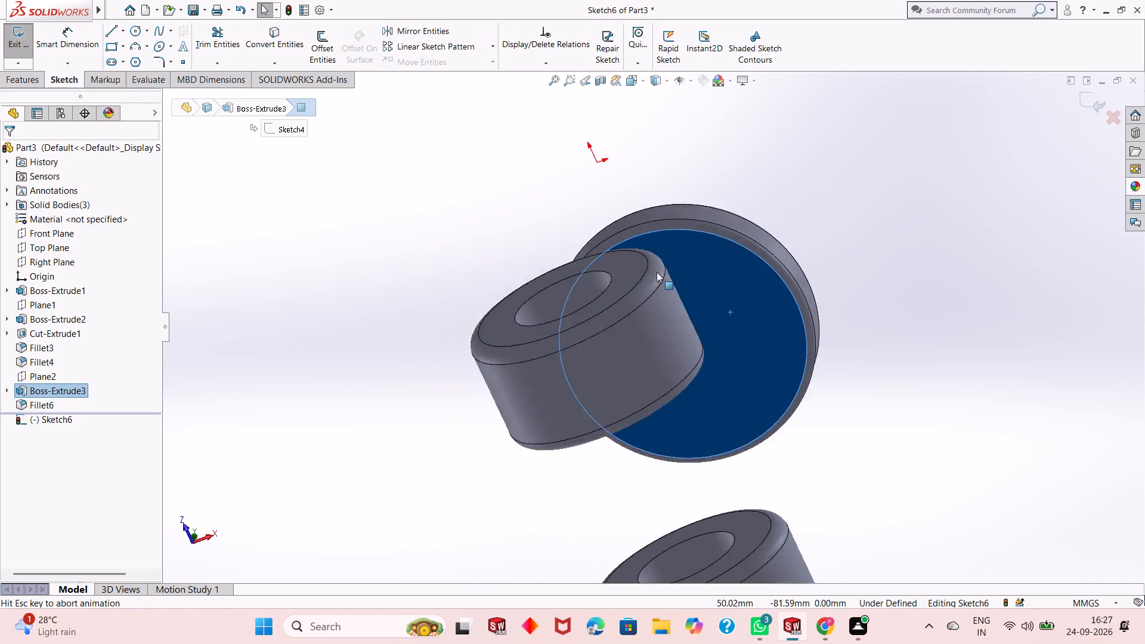
{"action": "key", "text": "Escape"}
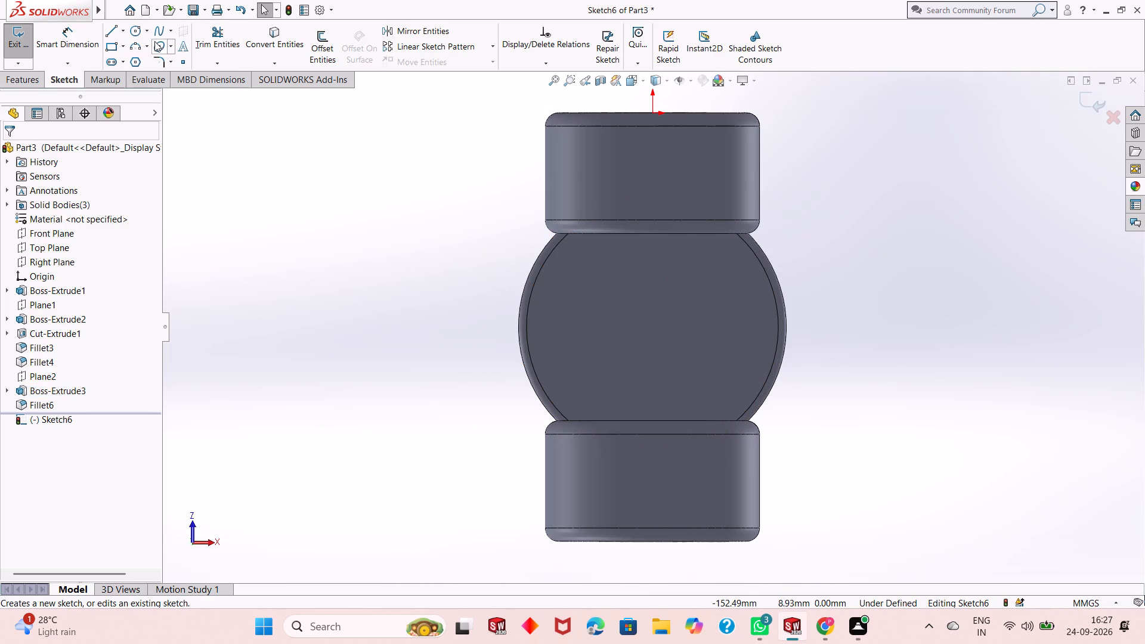
{"action": "left_click", "coordinate": [134, 32]}
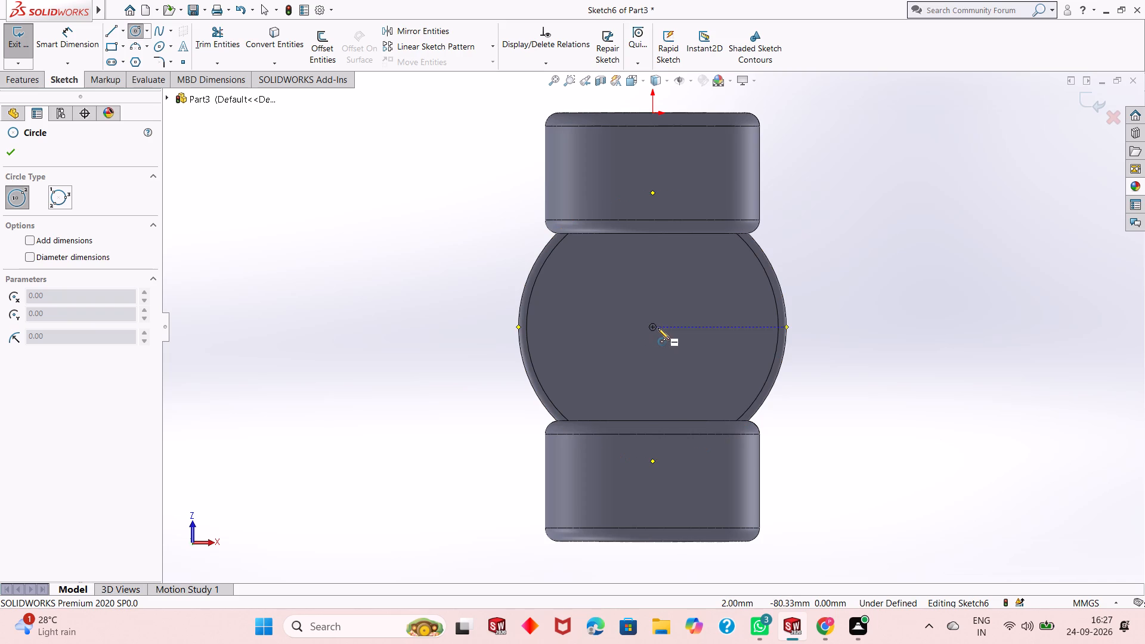
{"action": "left_click", "coordinate": [654, 329]}
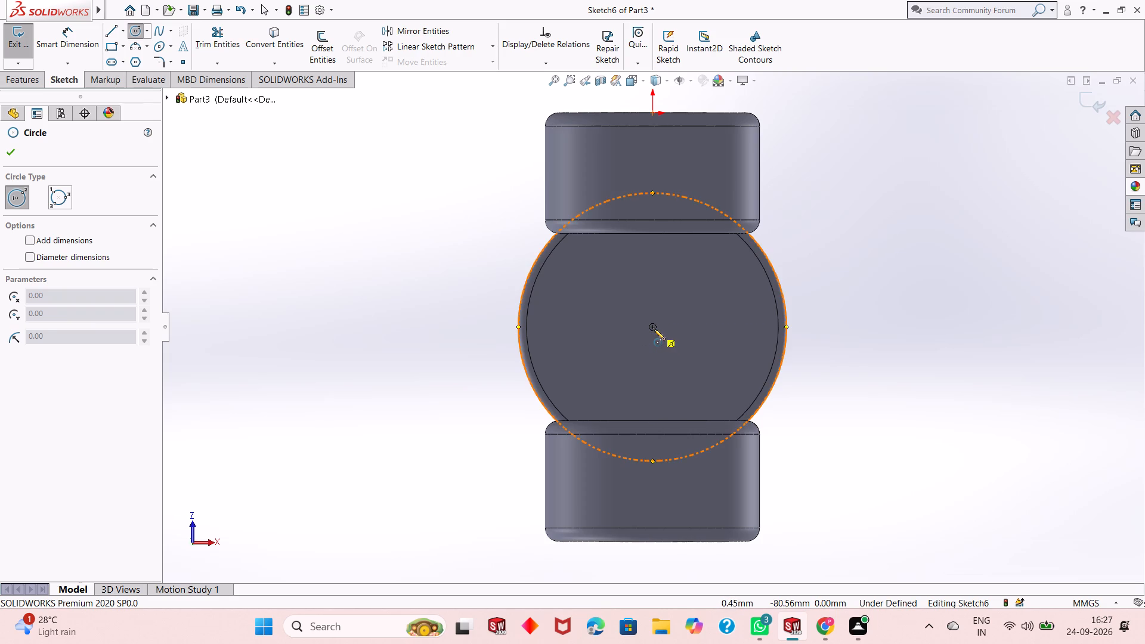
{"action": "left_click", "coordinate": [723, 287]}
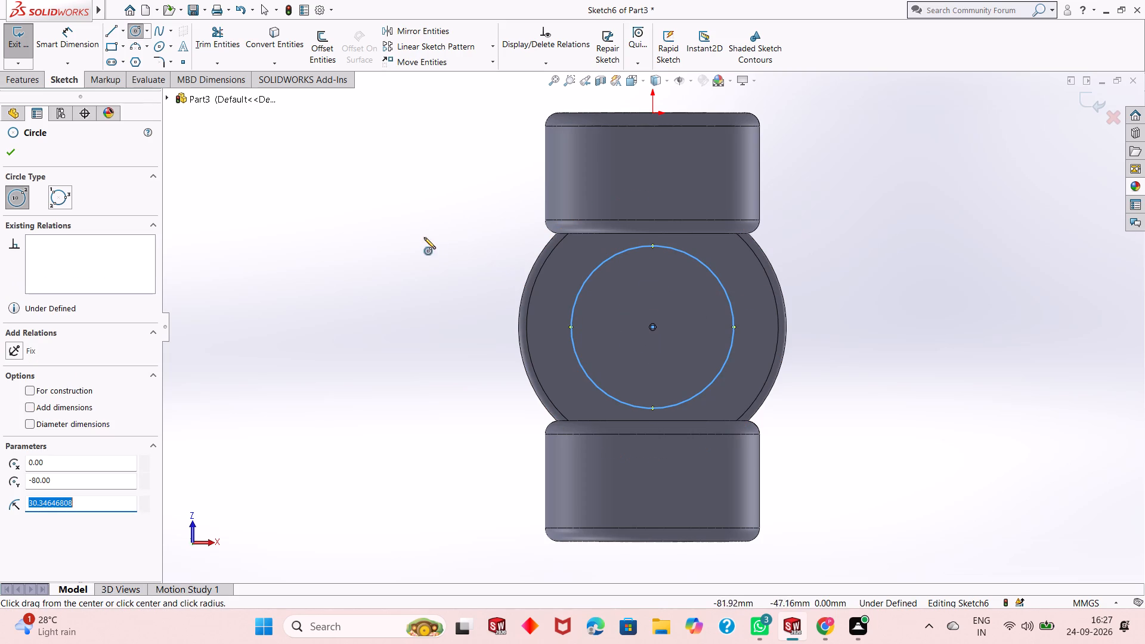
{"action": "right_click", "coordinate": [382, 224]}
{"action": "left_click", "coordinate": [399, 234]}
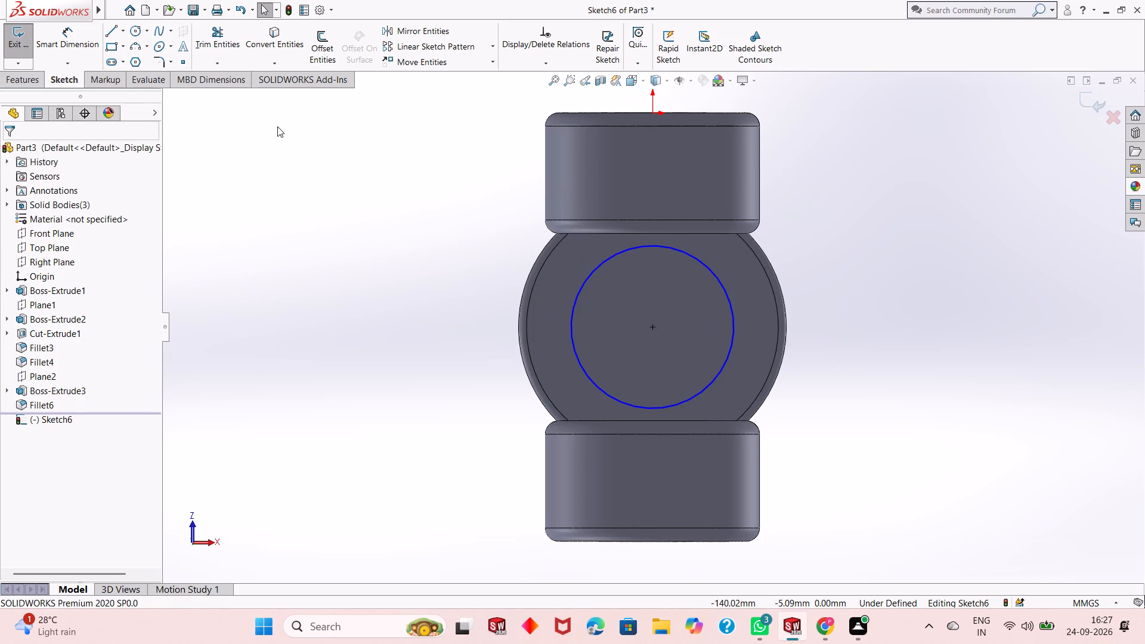
Dimension the circle on the disc's underside to a 65 mm diameter and end dimensioning.
{"action": "left_click", "coordinate": [54, 40]}
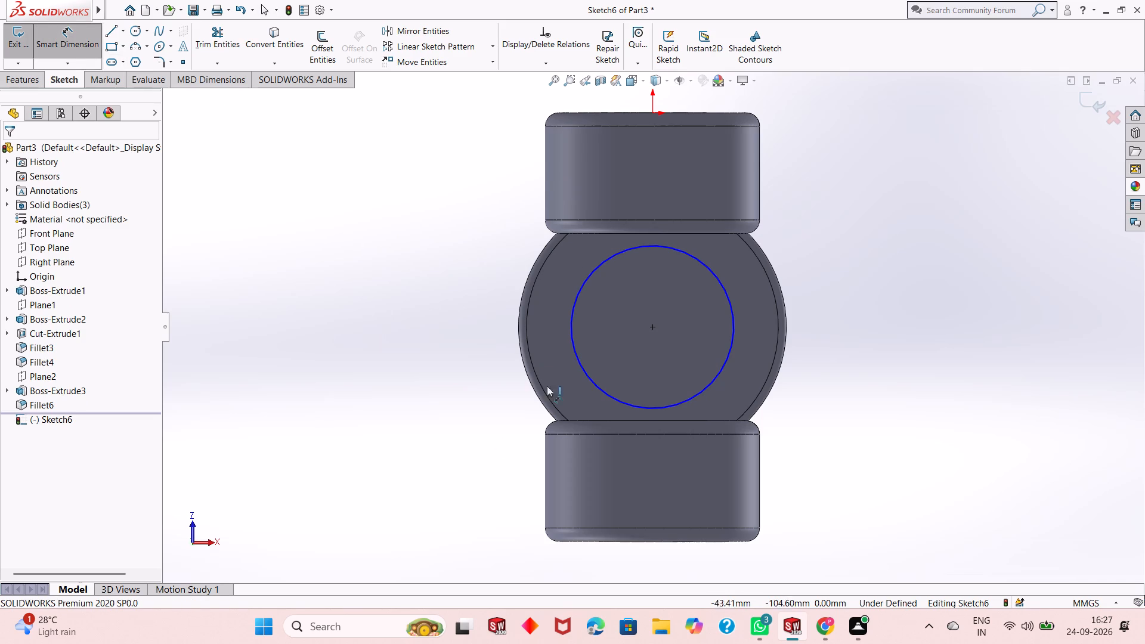
{"action": "left_click", "coordinate": [574, 356]}
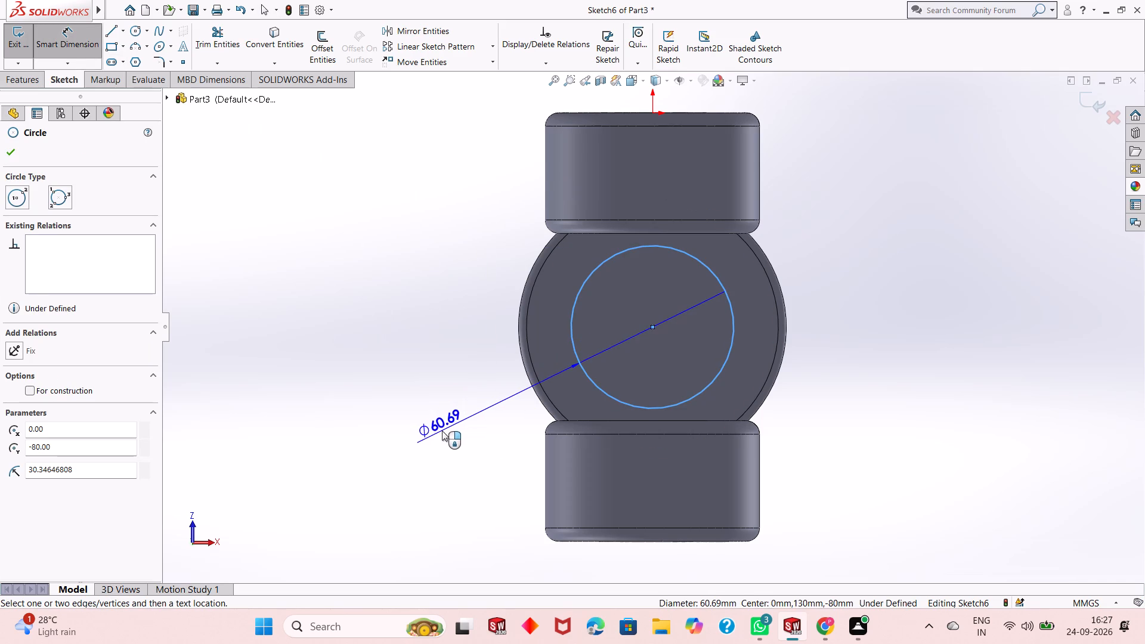
{"action": "left_click", "coordinate": [441, 431]}
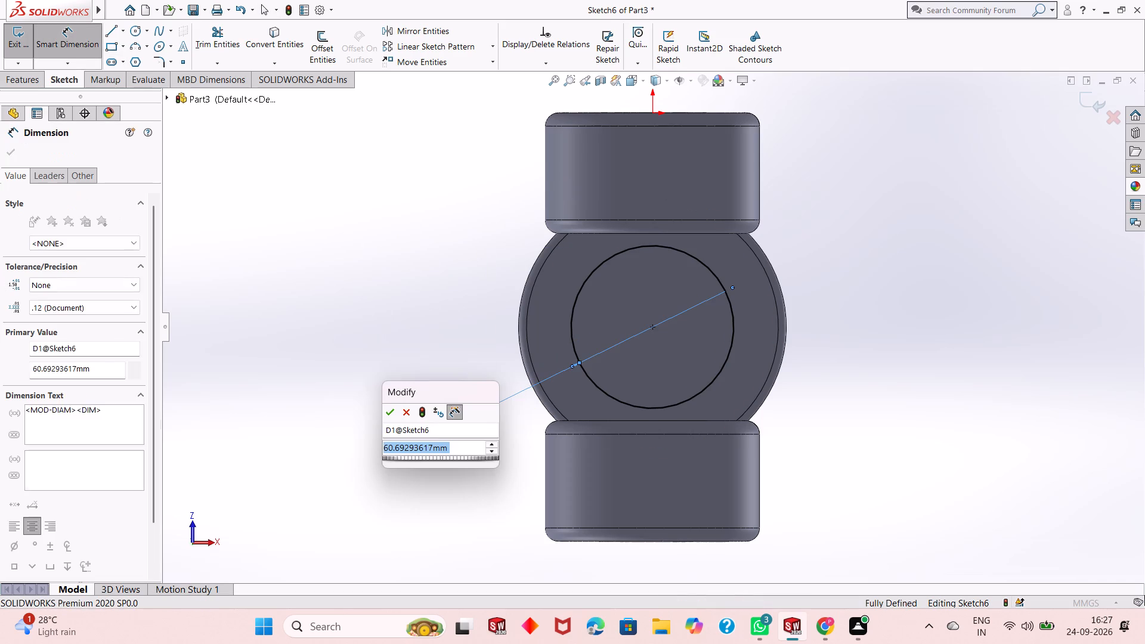
{"action": "type", "text": "65"}
{"action": "key", "text": "Return"}
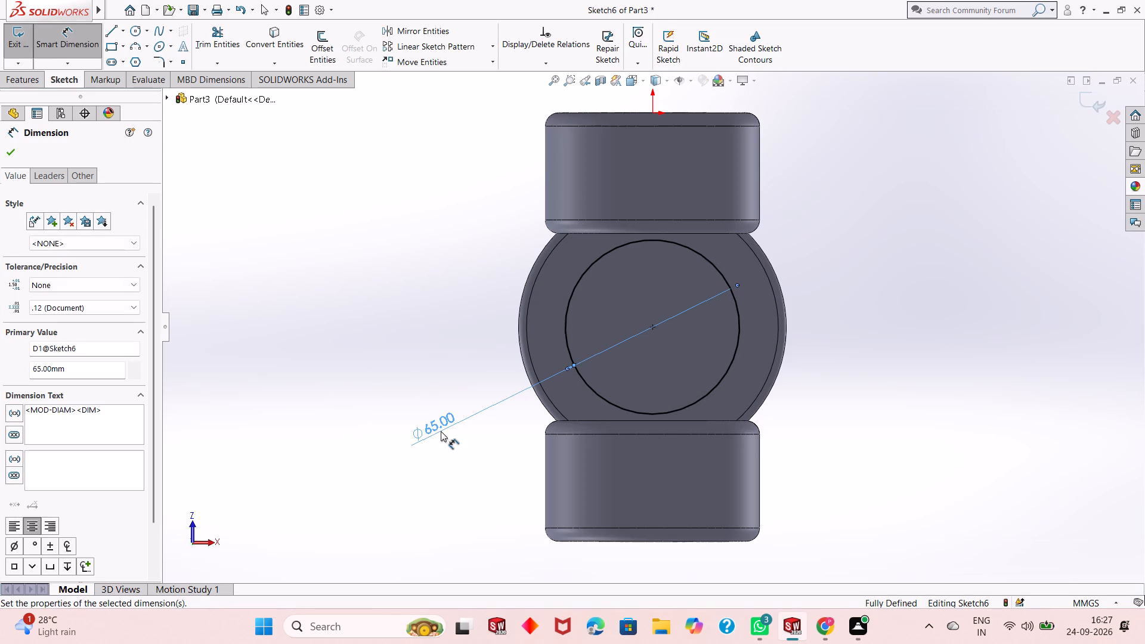
{"action": "scroll", "coordinate": [745, 414], "scroll_direction": "up", "scroll_amount": 1}
{"action": "scroll", "coordinate": [854, 458], "scroll_direction": "down", "scroll_amount": 1}
{"action": "scroll", "coordinate": [722, 407], "scroll_direction": "up", "scroll_amount": 2}
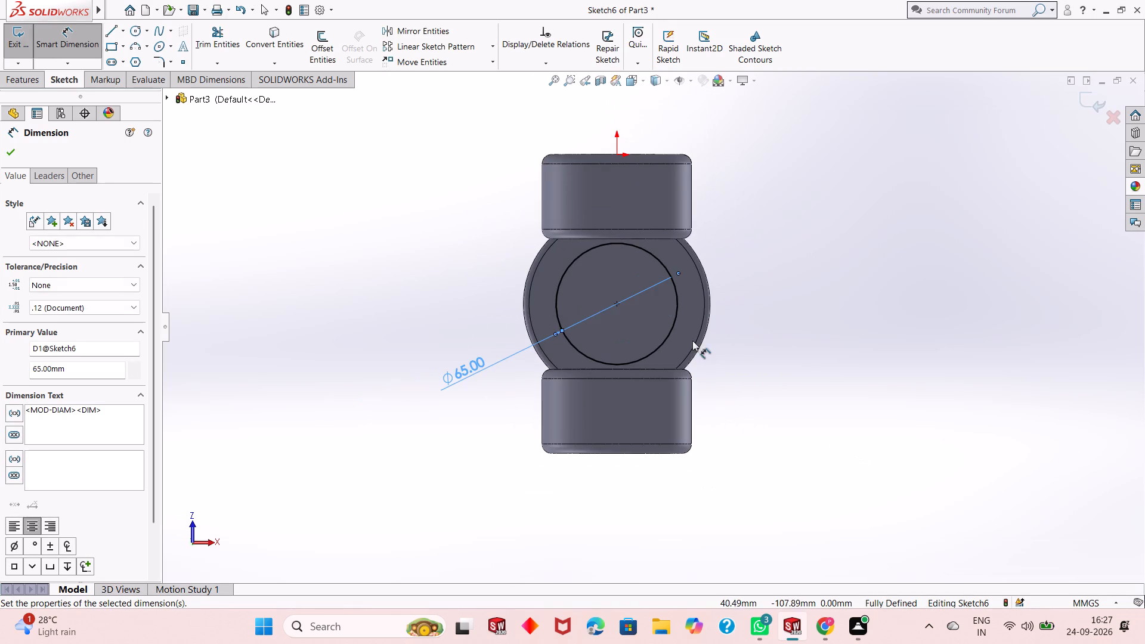
{"action": "right_click", "coordinate": [367, 216]}
{"action": "left_click", "coordinate": [398, 252]}
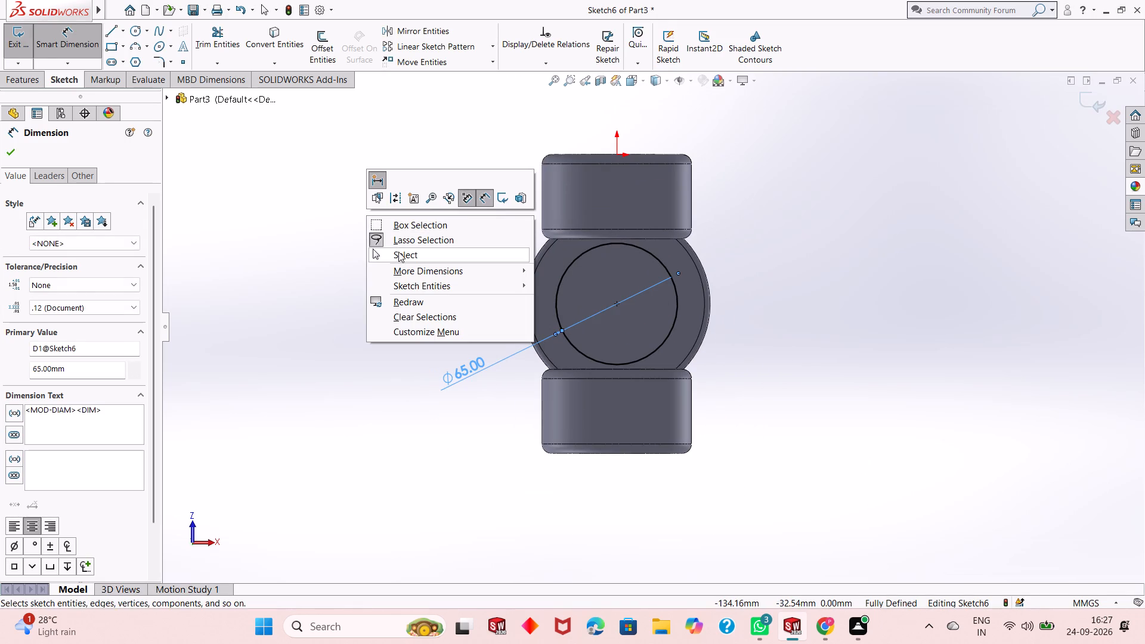
Extrude the 65 mm circle as a blind 15 mm boss from the disc's underside, merged with the disc.
{"action": "left_click", "coordinate": [34, 84]}
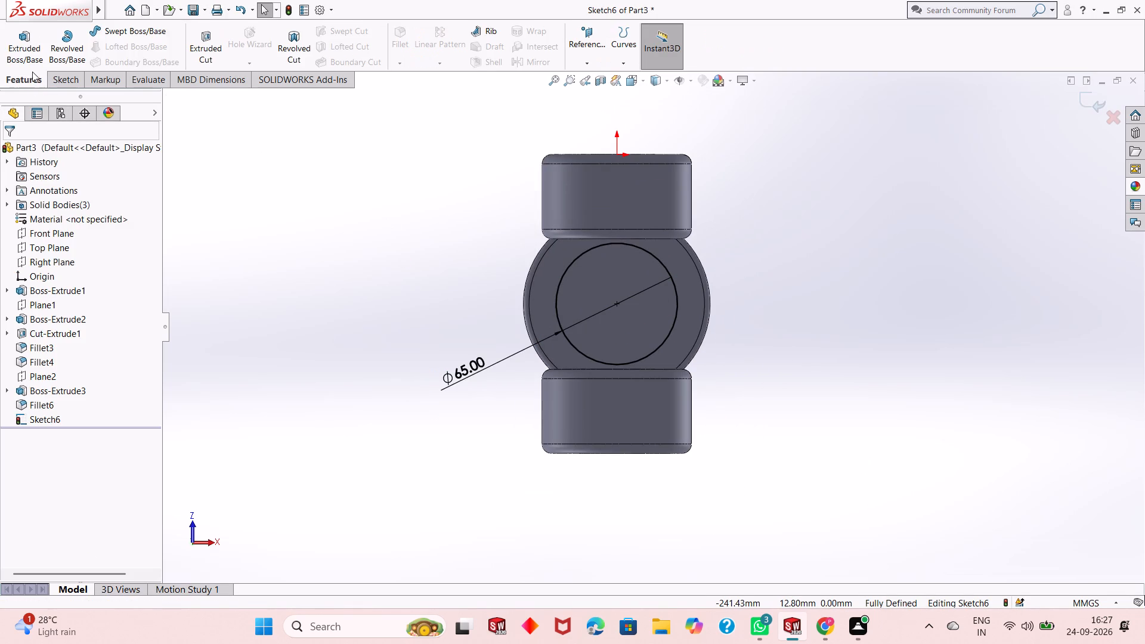
{"action": "left_click", "coordinate": [31, 66]}
{"action": "middle_click_drag", "start_coordinate": [502, 220], "coordinate": [533, 302]}
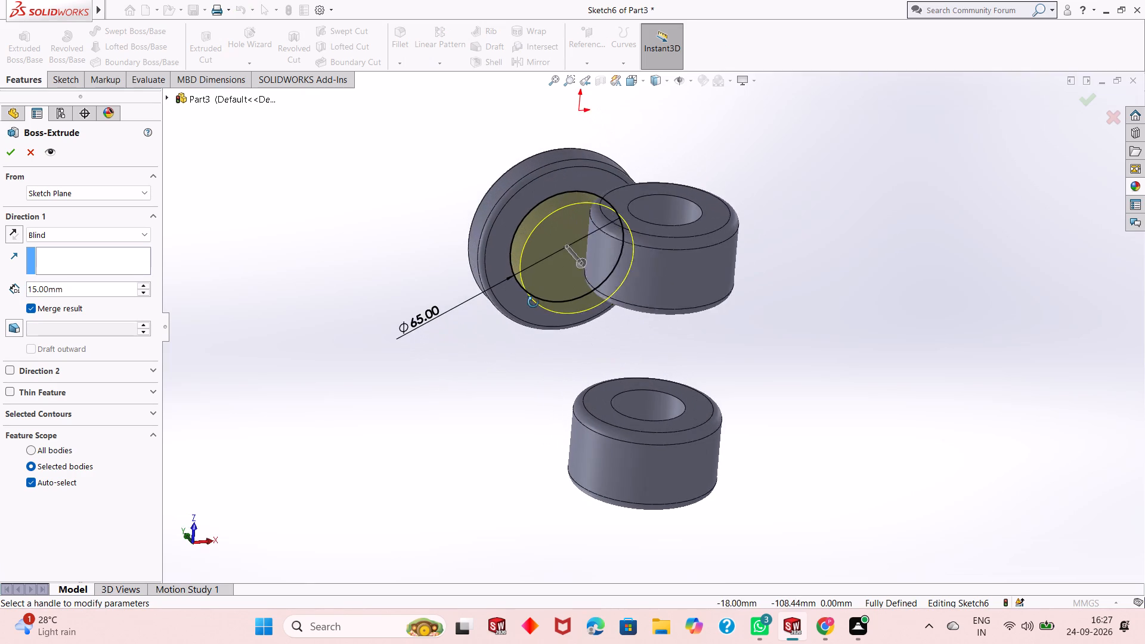
{"action": "middle_click_drag", "start_coordinate": [533, 302], "coordinate": [534, 305]}
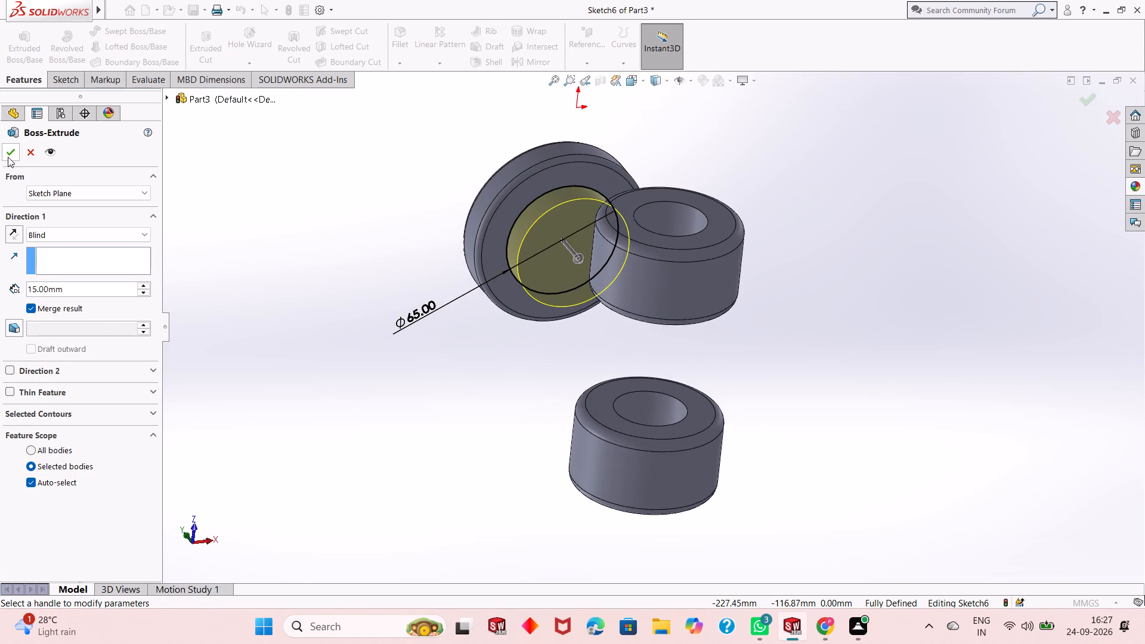
{"action": "left_click", "coordinate": [8, 157]}
{"action": "scroll", "coordinate": [535, 187], "scroll_direction": "down", "scroll_amount": 3}
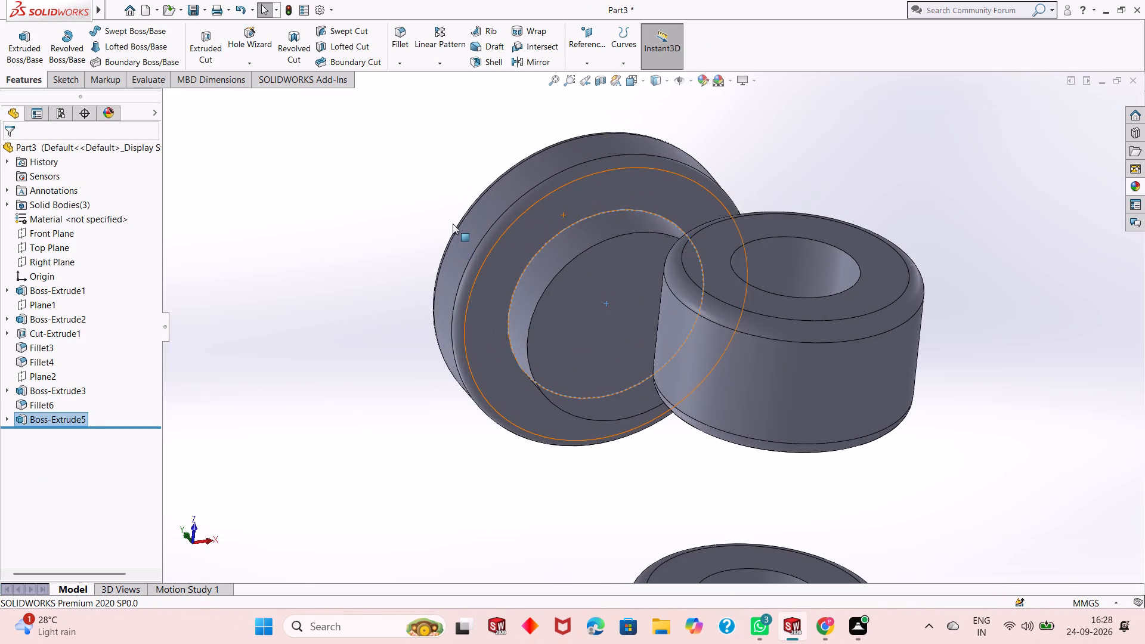
{"action": "left_click", "coordinate": [328, 224]}
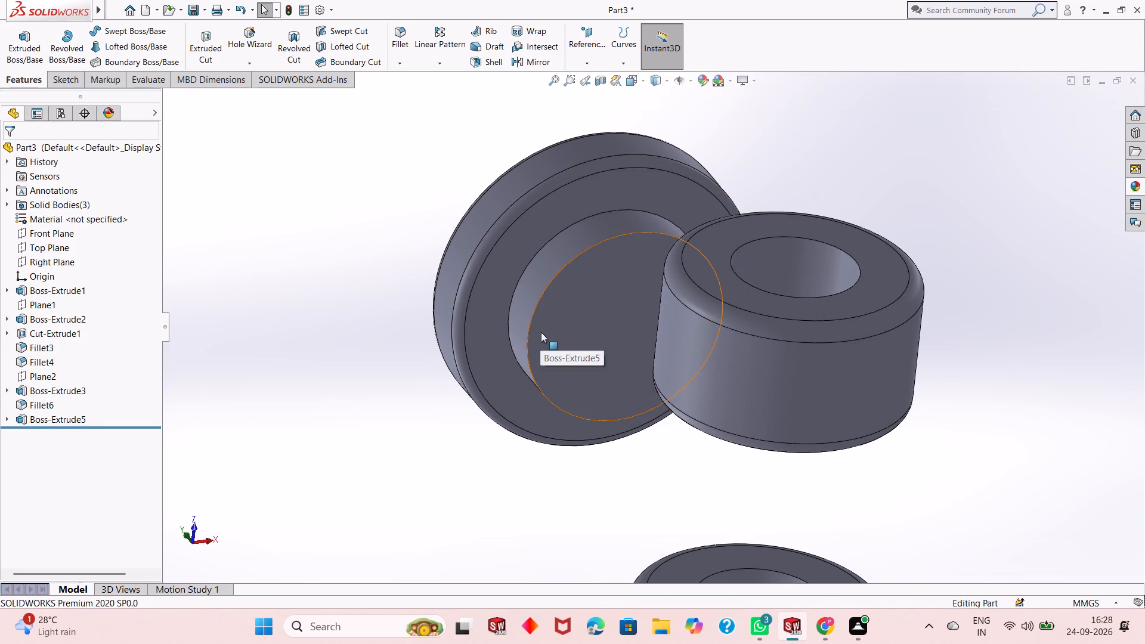
Sketch a circle about 39 mm in diameter on the 65 mm boss's end face, centred on the boss.
{"action": "left_click", "coordinate": [572, 348]}
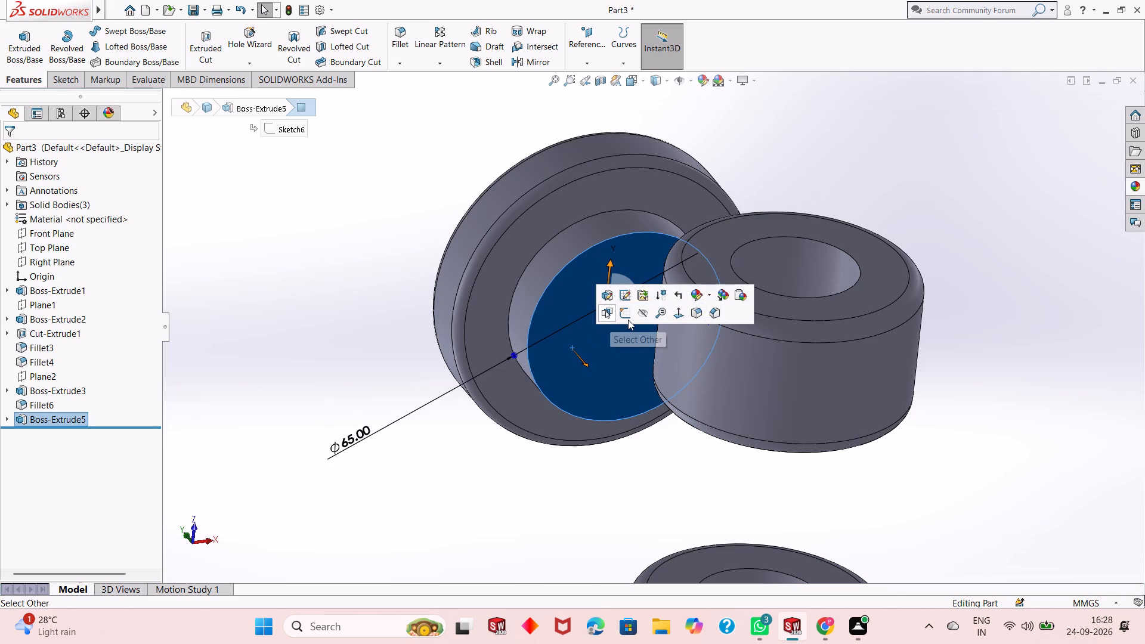
{"action": "left_click", "coordinate": [628, 320]}
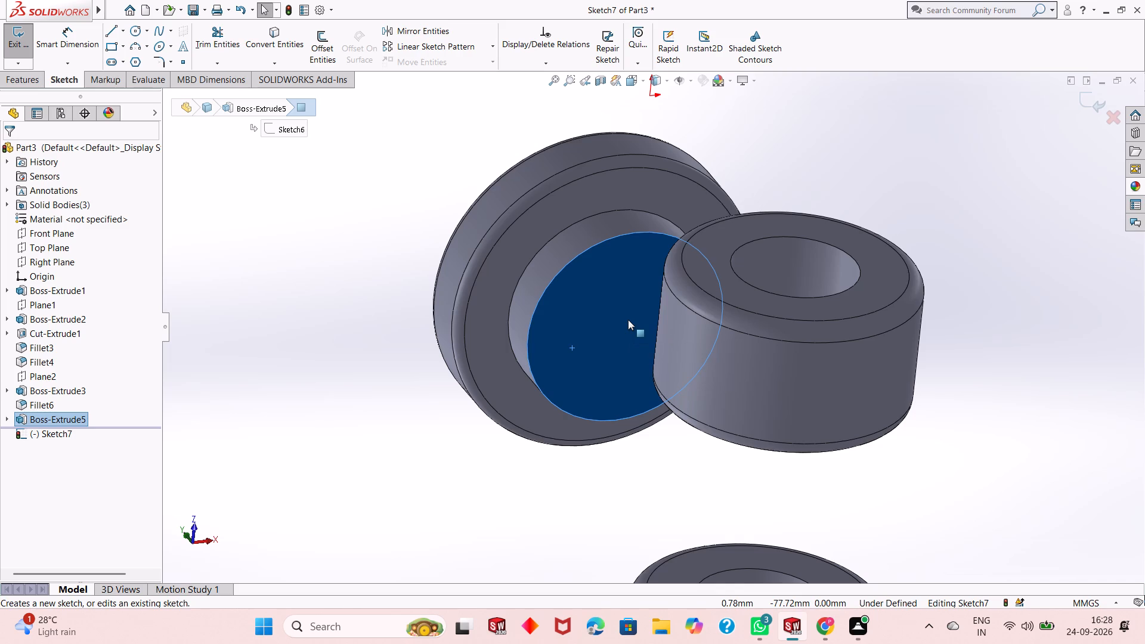
{"action": "key", "text": "ctrl+8"}
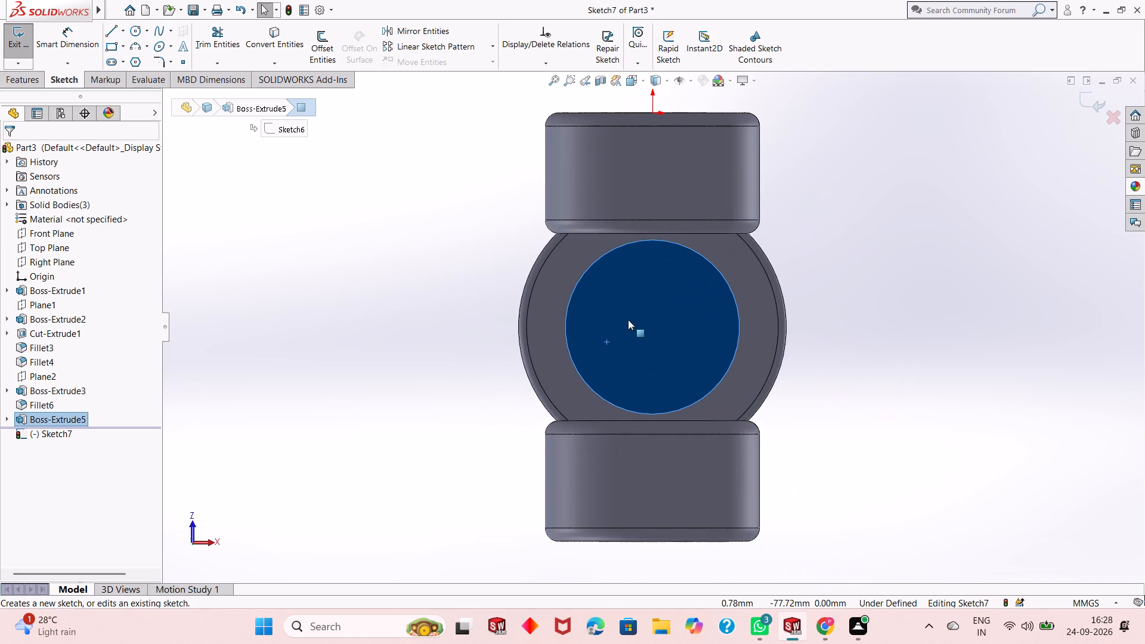
{"action": "left_click", "coordinate": [471, 333]}
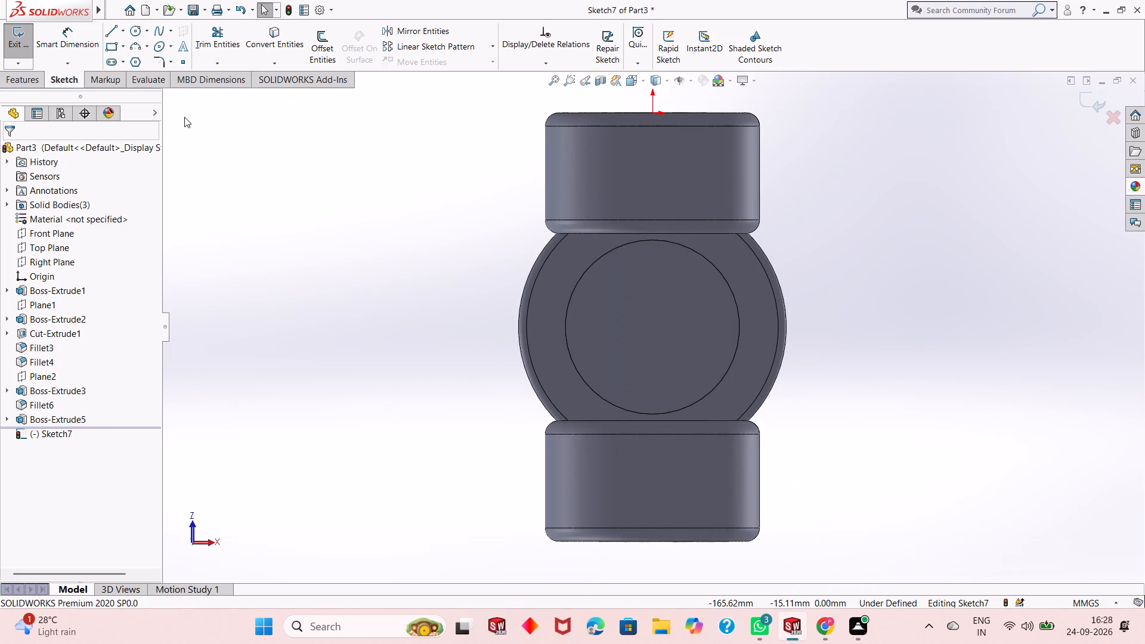
{"action": "left_click", "coordinate": [135, 34]}
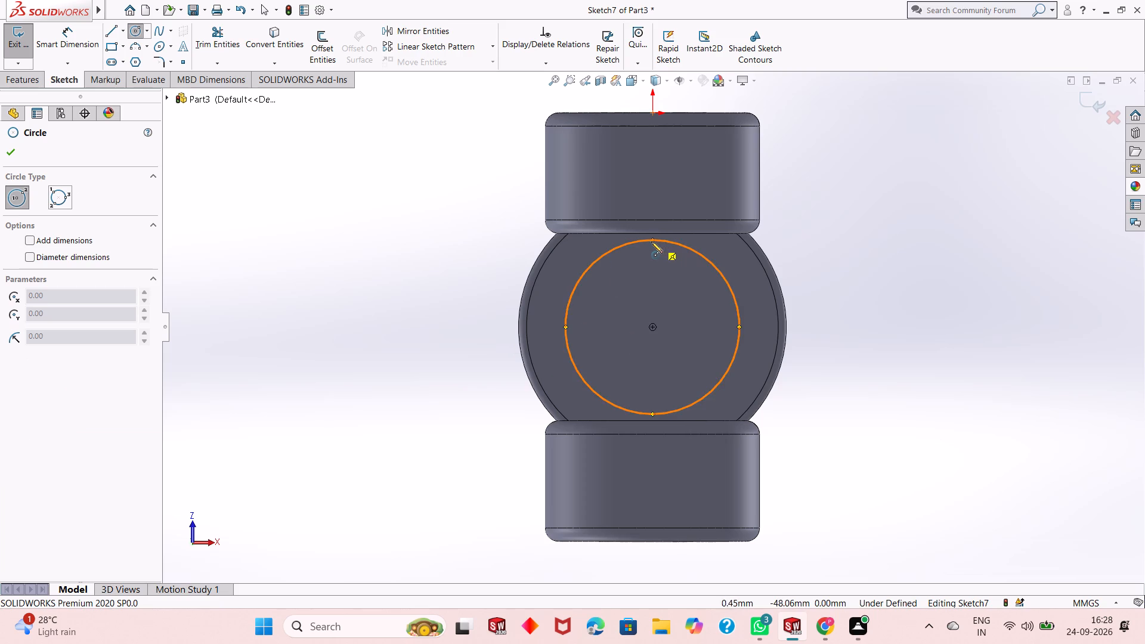
{"action": "left_click", "coordinate": [651, 326]}
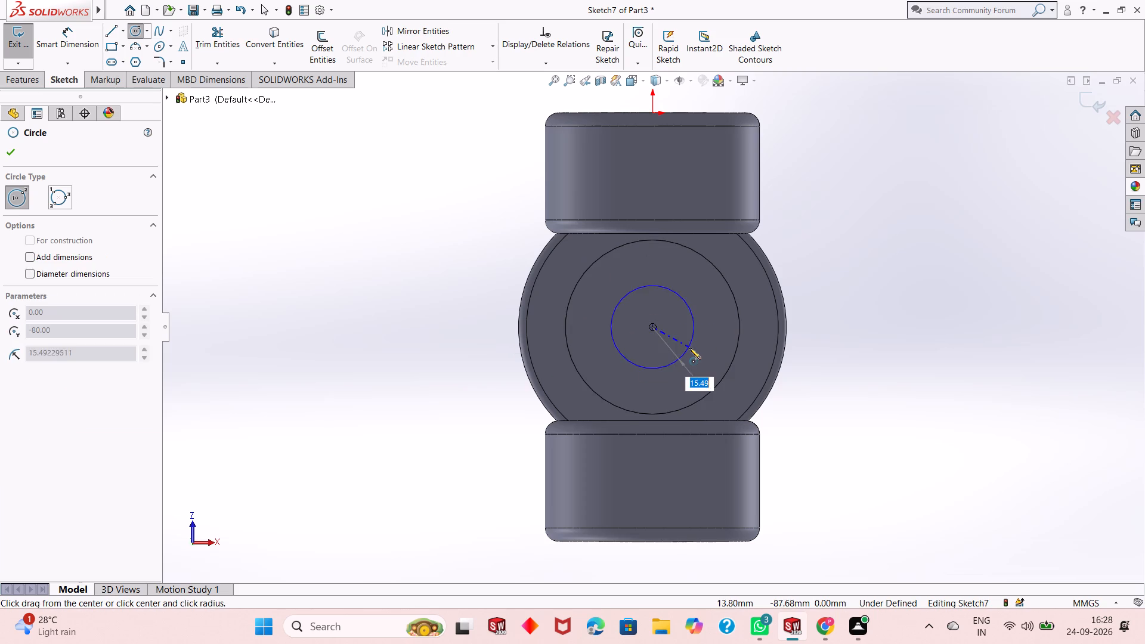
{"action": "left_click", "coordinate": [695, 358]}
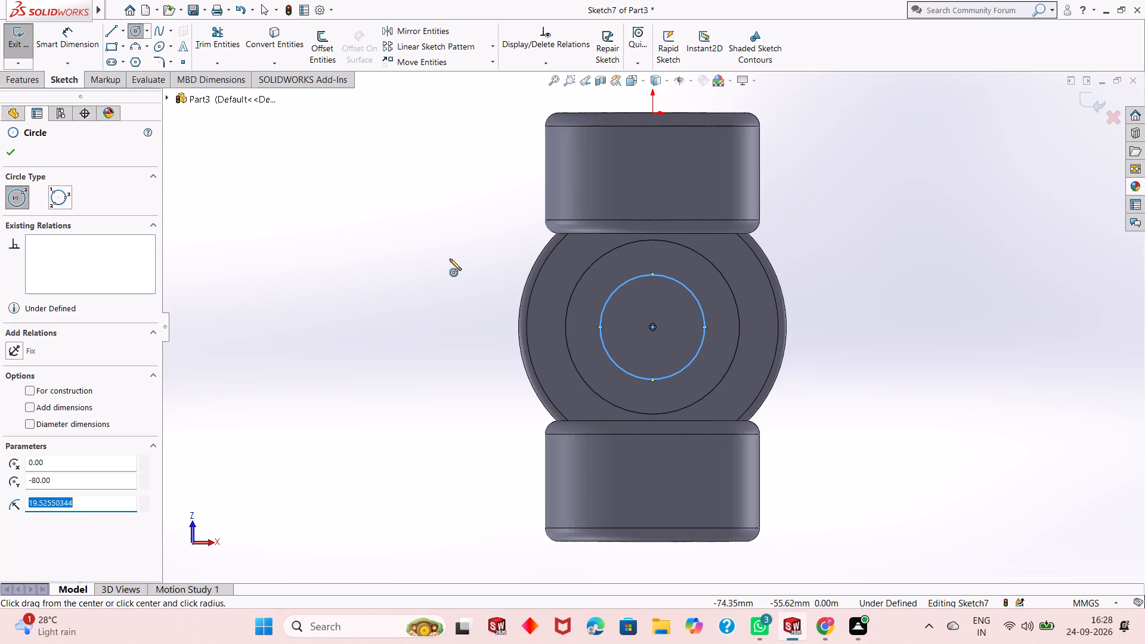
{"action": "right_click", "coordinate": [440, 251]}
{"action": "left_click", "coordinate": [454, 258]}
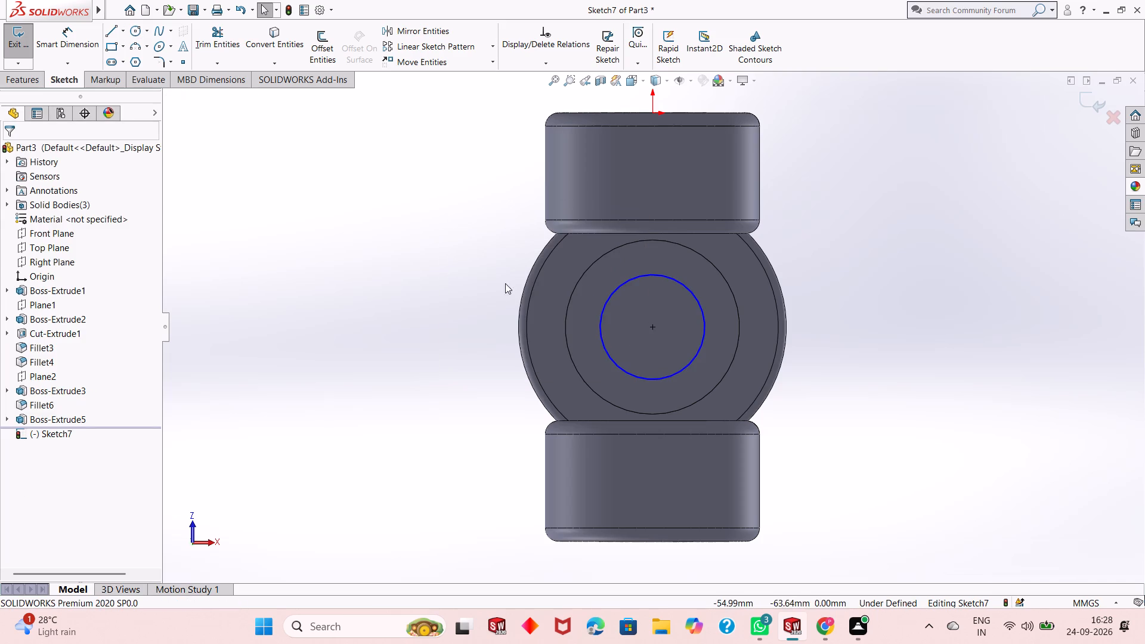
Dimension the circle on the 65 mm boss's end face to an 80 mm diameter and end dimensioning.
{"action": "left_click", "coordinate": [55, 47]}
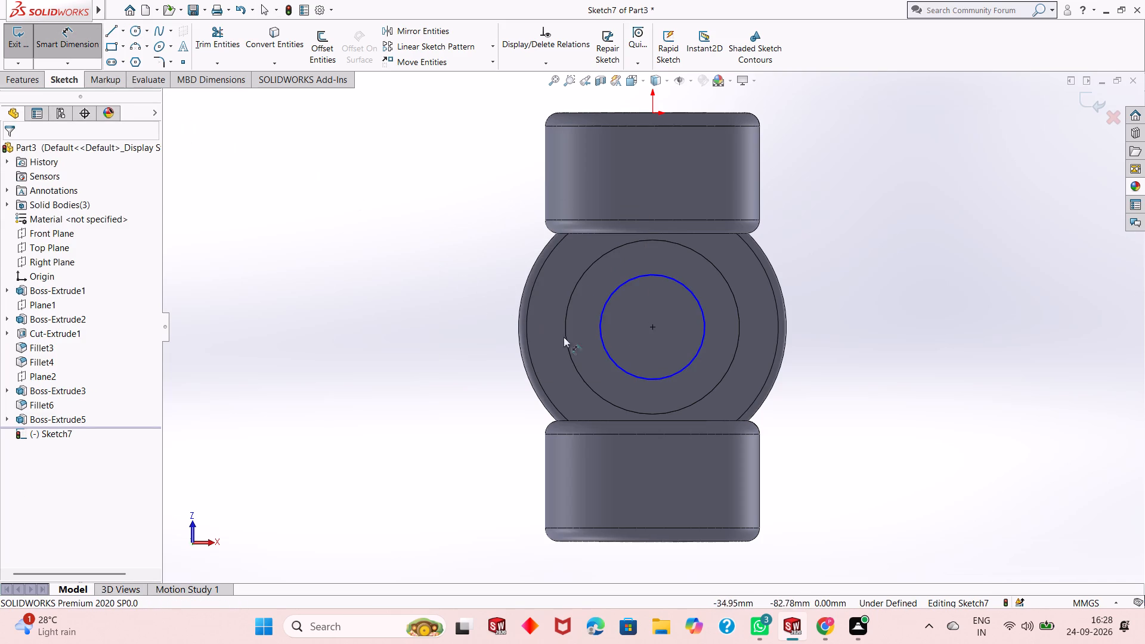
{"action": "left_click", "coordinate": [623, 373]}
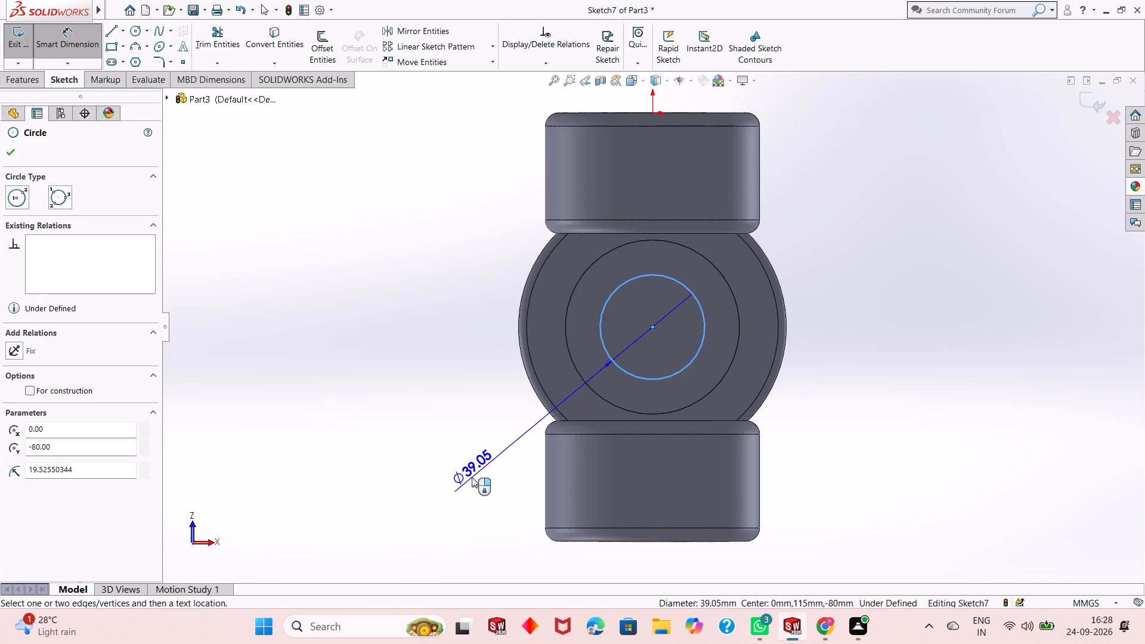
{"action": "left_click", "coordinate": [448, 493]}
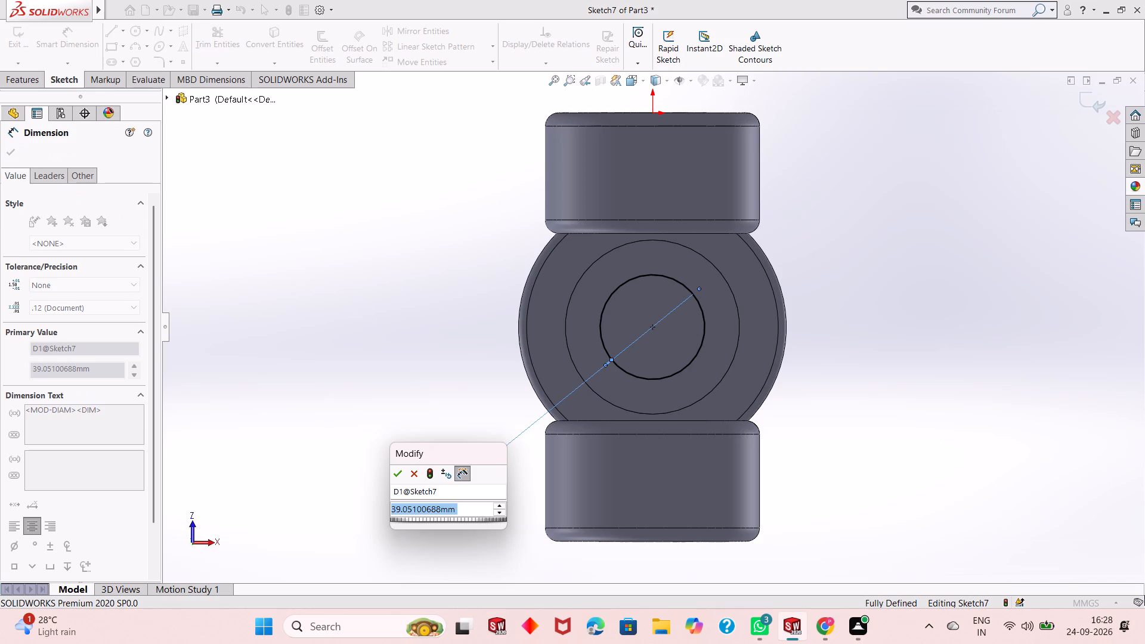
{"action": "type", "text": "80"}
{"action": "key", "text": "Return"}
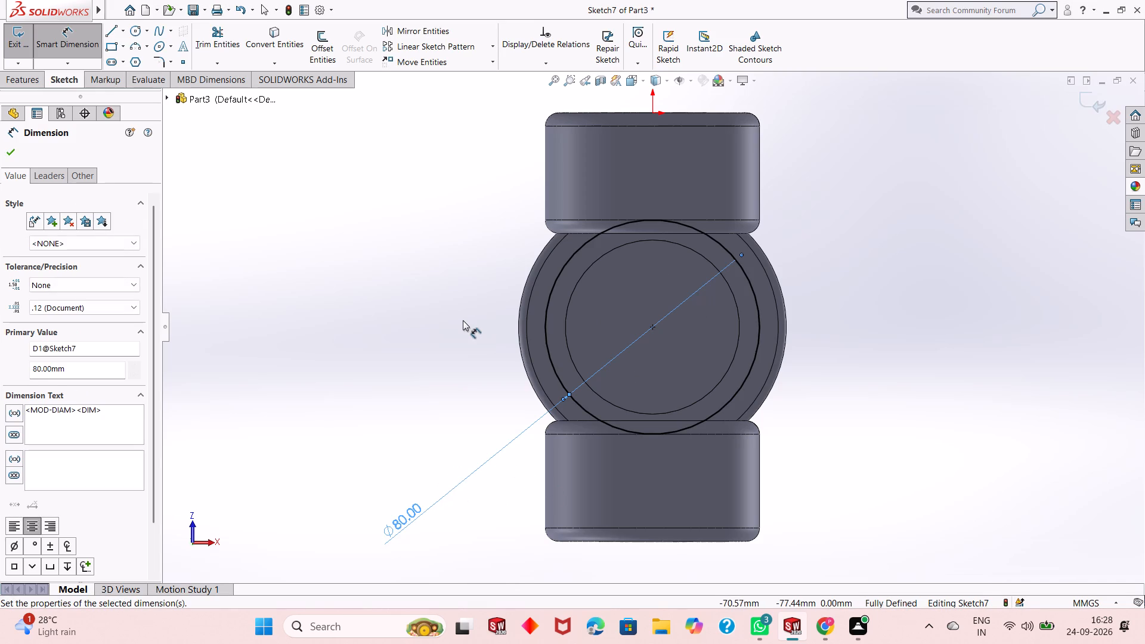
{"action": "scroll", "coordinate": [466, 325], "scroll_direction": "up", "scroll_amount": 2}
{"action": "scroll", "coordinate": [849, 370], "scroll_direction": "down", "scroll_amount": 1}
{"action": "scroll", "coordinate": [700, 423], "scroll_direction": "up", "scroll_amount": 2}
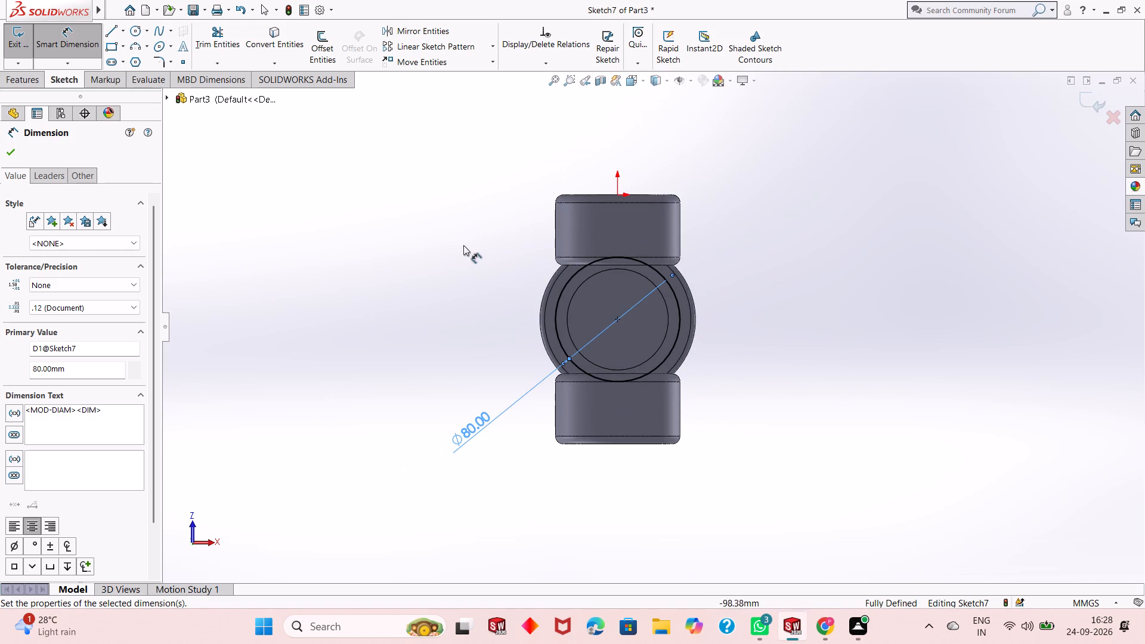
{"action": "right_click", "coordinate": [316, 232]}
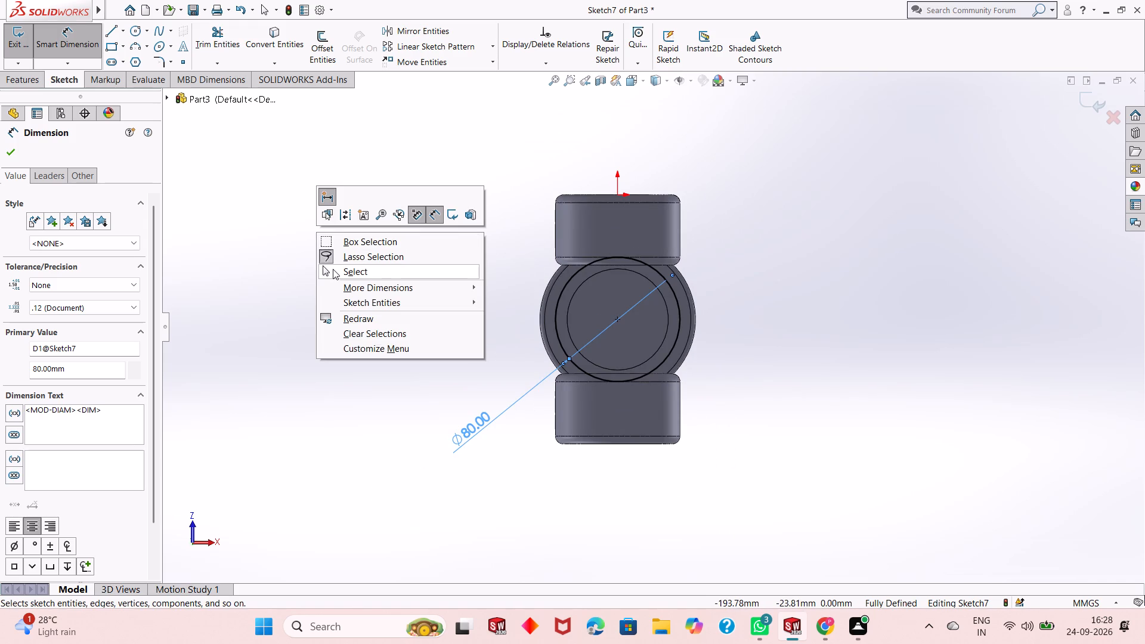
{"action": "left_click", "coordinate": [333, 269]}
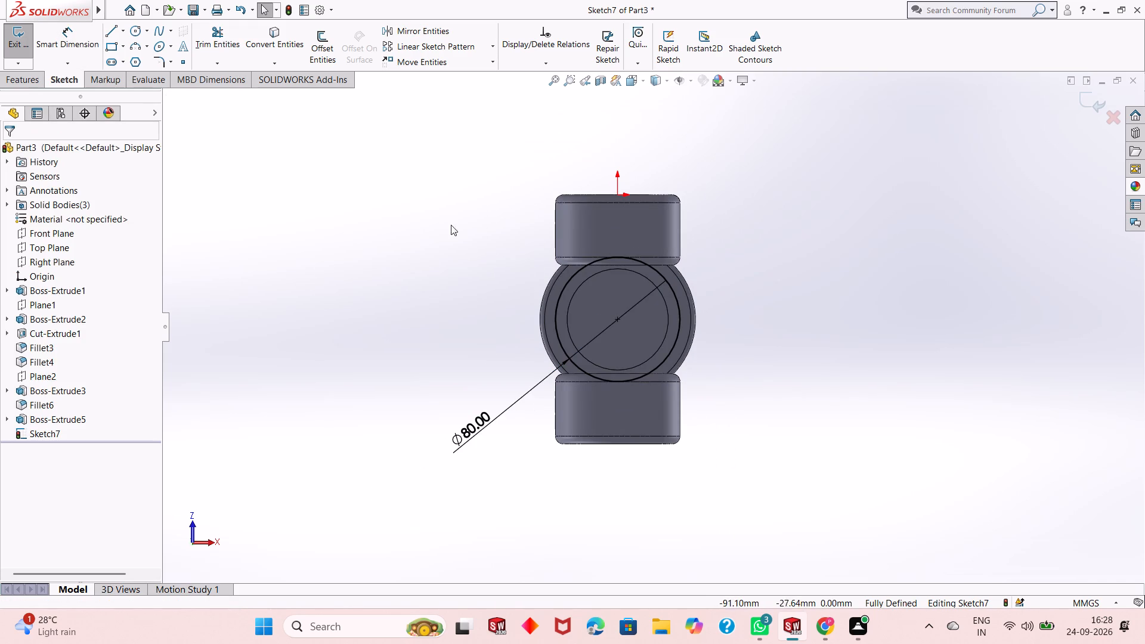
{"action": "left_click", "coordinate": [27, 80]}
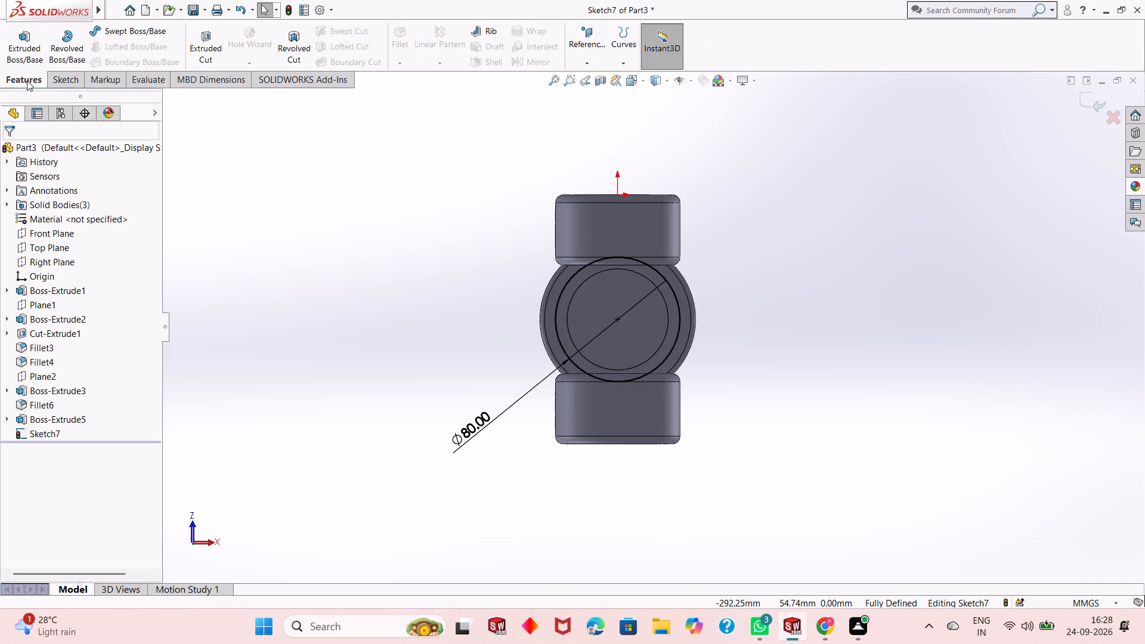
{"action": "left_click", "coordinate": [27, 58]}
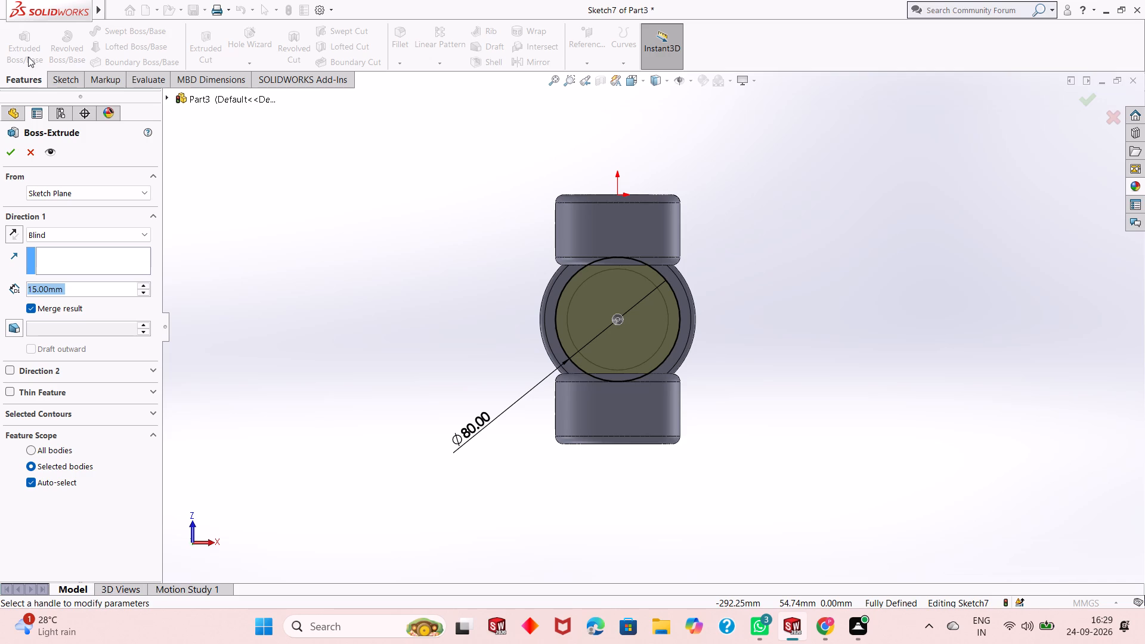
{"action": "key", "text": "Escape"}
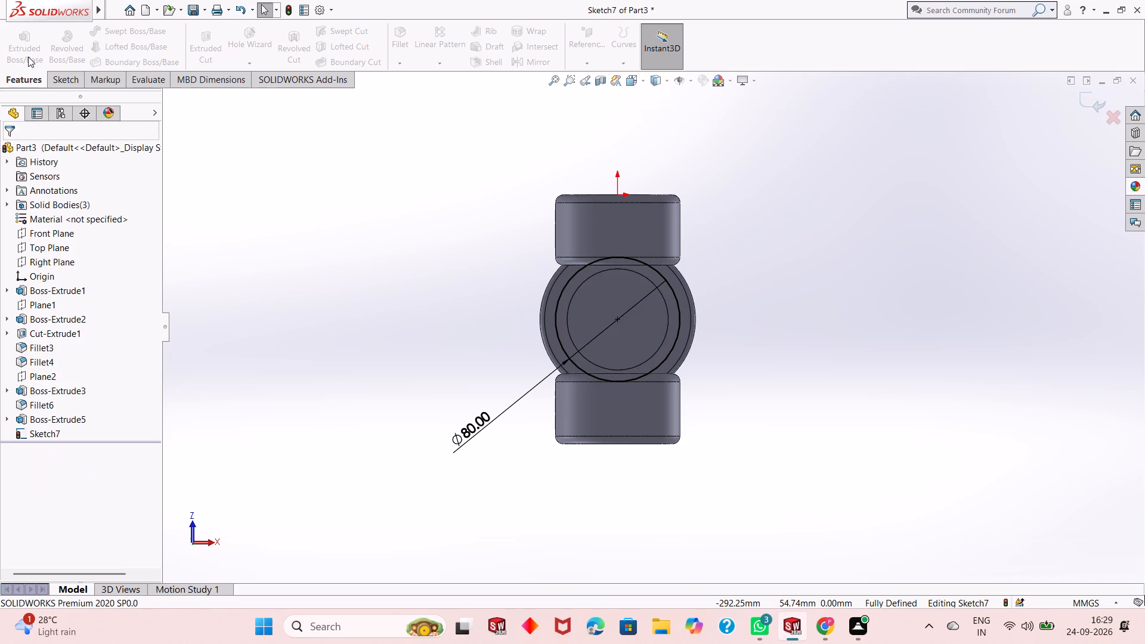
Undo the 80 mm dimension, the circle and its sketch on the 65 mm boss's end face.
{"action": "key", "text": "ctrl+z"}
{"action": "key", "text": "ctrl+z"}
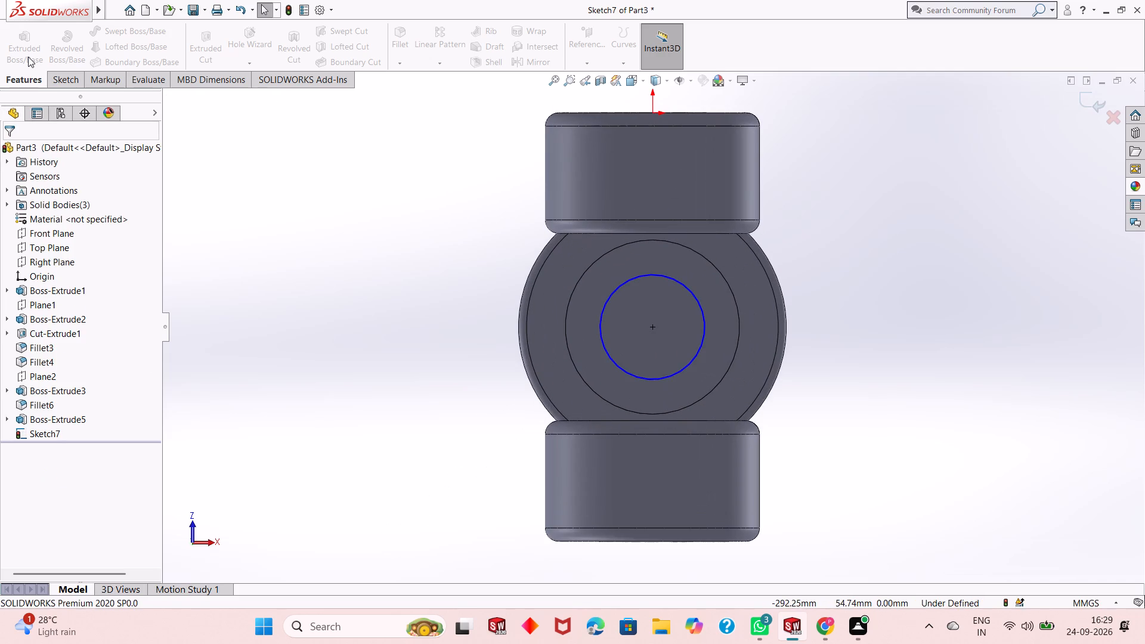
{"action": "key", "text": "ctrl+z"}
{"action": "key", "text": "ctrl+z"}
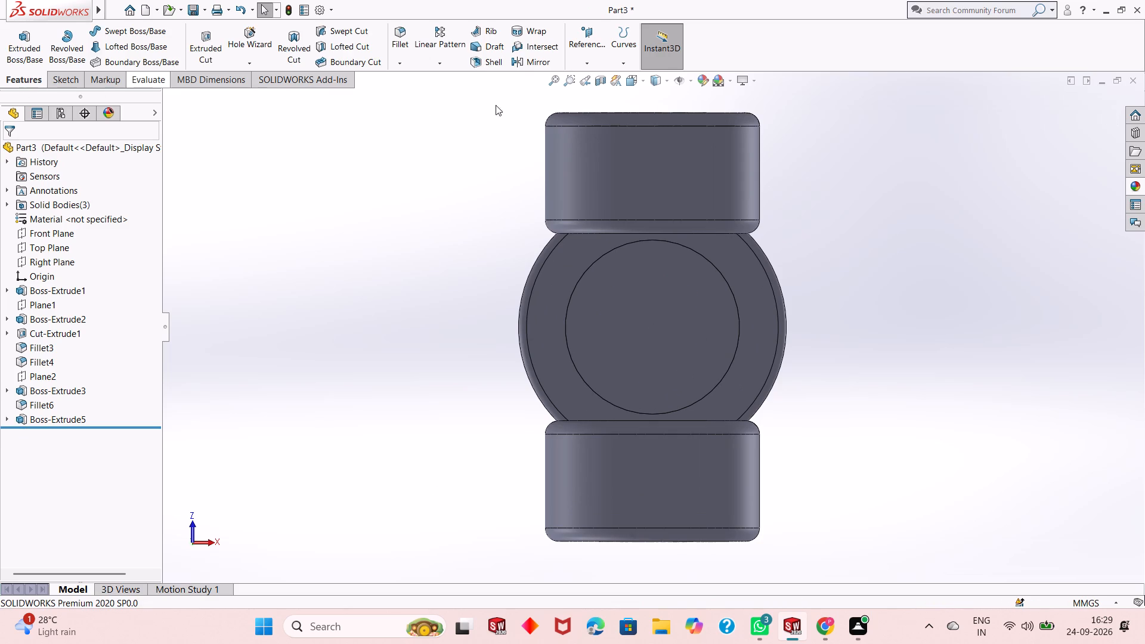
Examine the 65 mm boss on the disc's underside from below.
{"action": "scroll", "coordinate": [418, 241], "scroll_direction": "up", "scroll_amount": 1}
{"action": "middle_click_drag", "start_coordinate": [679, 298], "coordinate": [691, 521]}
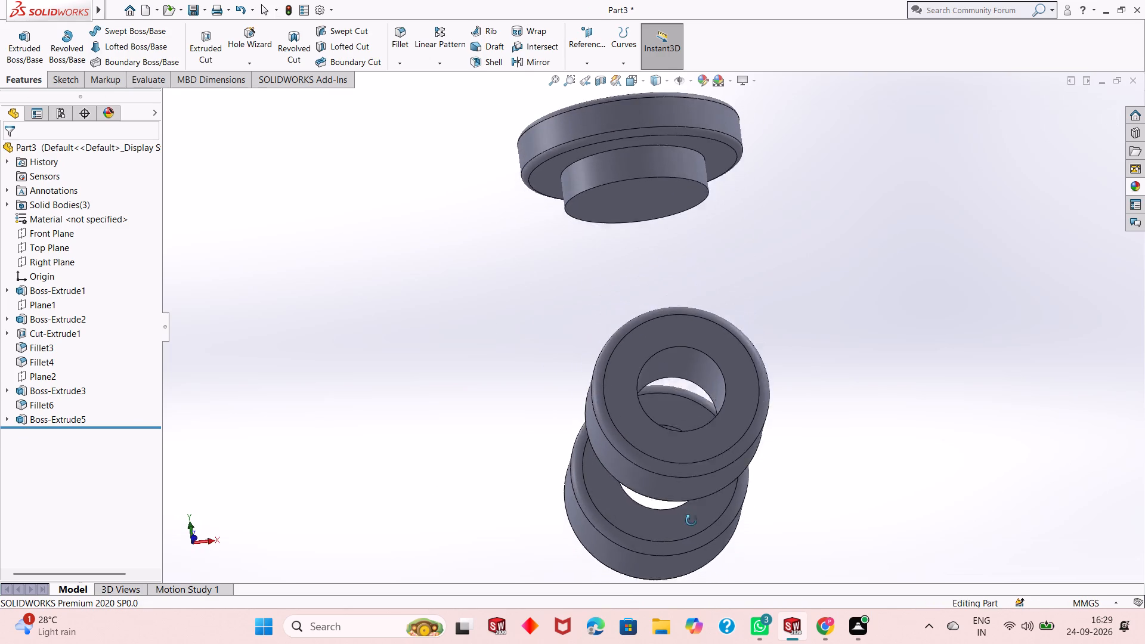
{"action": "middle_click_drag", "start_coordinate": [691, 521], "coordinate": [691, 525]}
{"action": "scroll", "coordinate": [654, 98], "scroll_direction": "down", "scroll_amount": 3}
{"action": "left_click", "coordinate": [643, 253]}
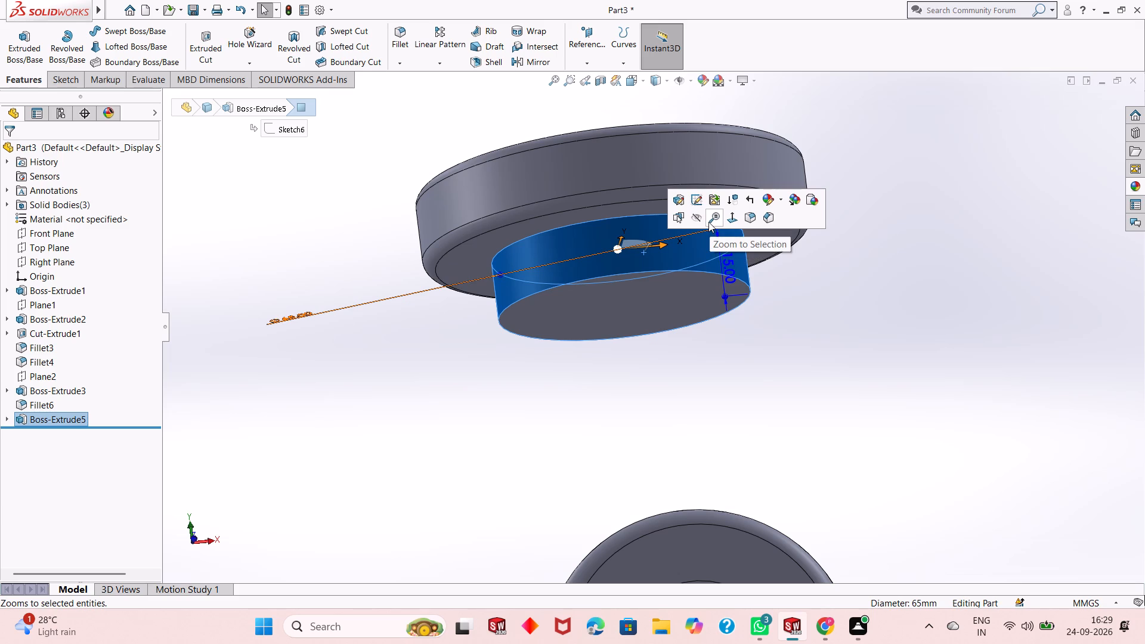
{"action": "key", "text": "Escape"}
{"action": "key", "text": "Escape"}
{"action": "scroll", "coordinate": [651, 363], "scroll_direction": "up", "scroll_amount": 1}
{"action": "scroll", "coordinate": [686, 167], "scroll_direction": "down", "scroll_amount": 1}
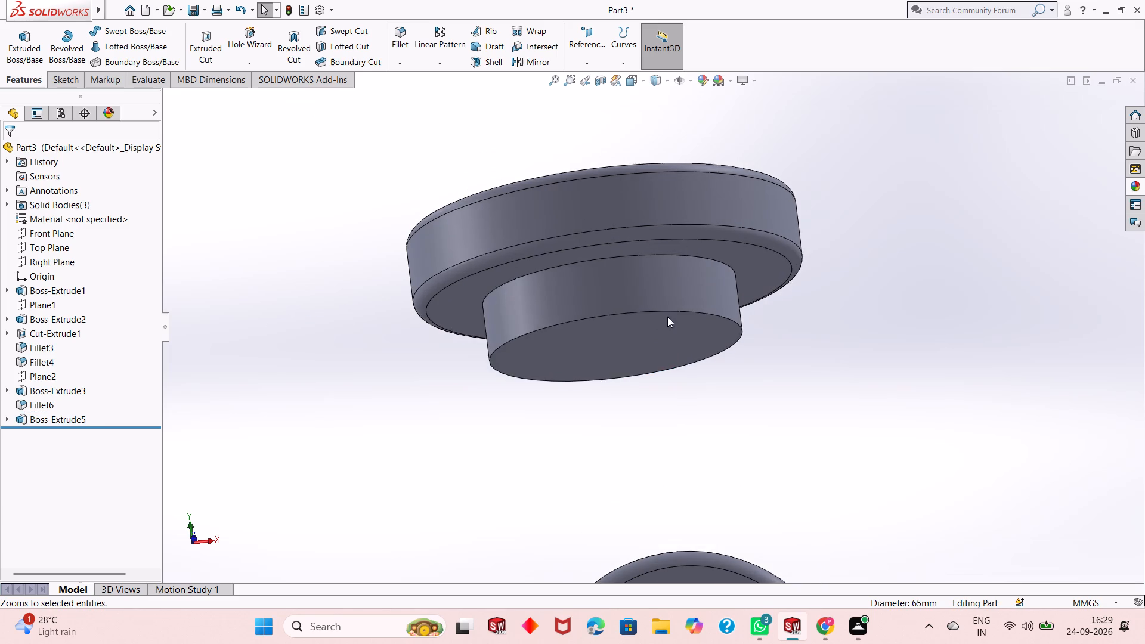
{"action": "scroll", "coordinate": [656, 342], "scroll_direction": "up", "scroll_amount": 1}
Create a reference plane offset 40 mm from the Front Plane, with the offset flipped towards the disc's centre.
{"action": "left_click", "coordinate": [592, 64]}
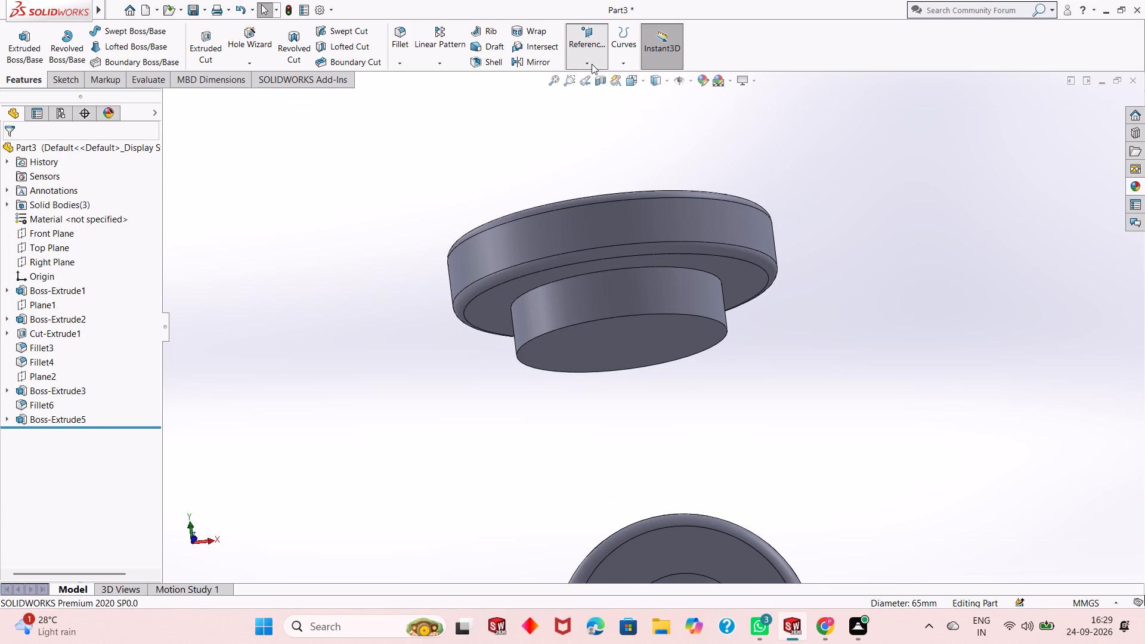
{"action": "left_click", "coordinate": [605, 83]}
{"action": "scroll", "coordinate": [652, 361], "scroll_direction": "up", "scroll_amount": 2}
{"action": "middle_click_drag", "start_coordinate": [649, 346], "coordinate": [649, 386]}
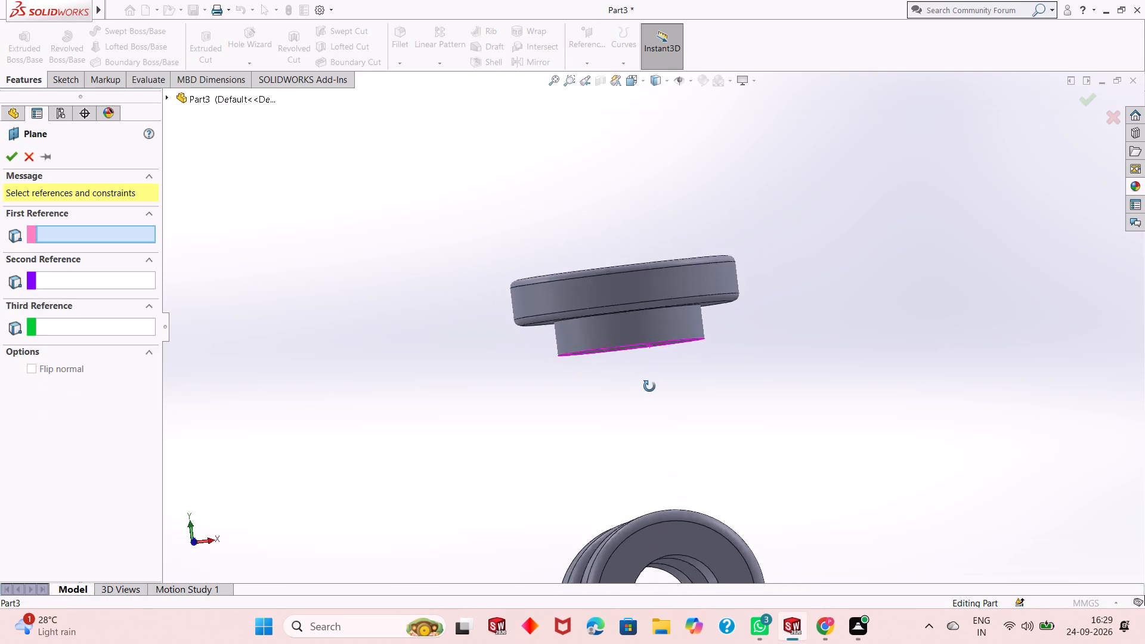
{"action": "middle_click_drag", "start_coordinate": [649, 386], "coordinate": [655, 419]}
{"action": "scroll", "coordinate": [657, 407], "scroll_direction": "up", "scroll_amount": 2}
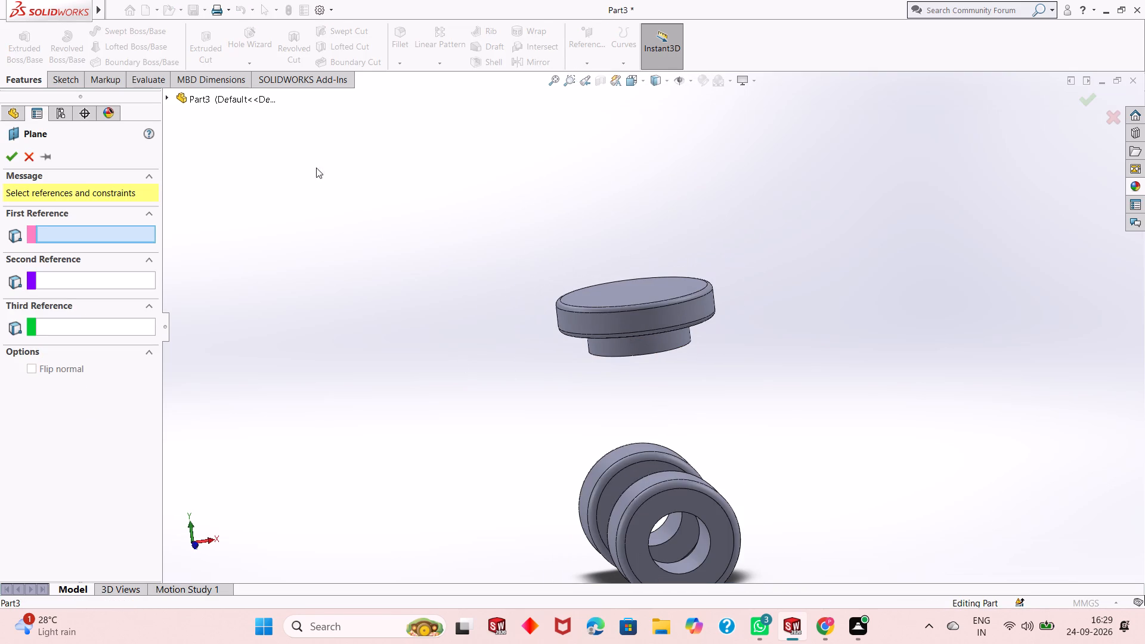
{"action": "left_click", "coordinate": [184, 94]}
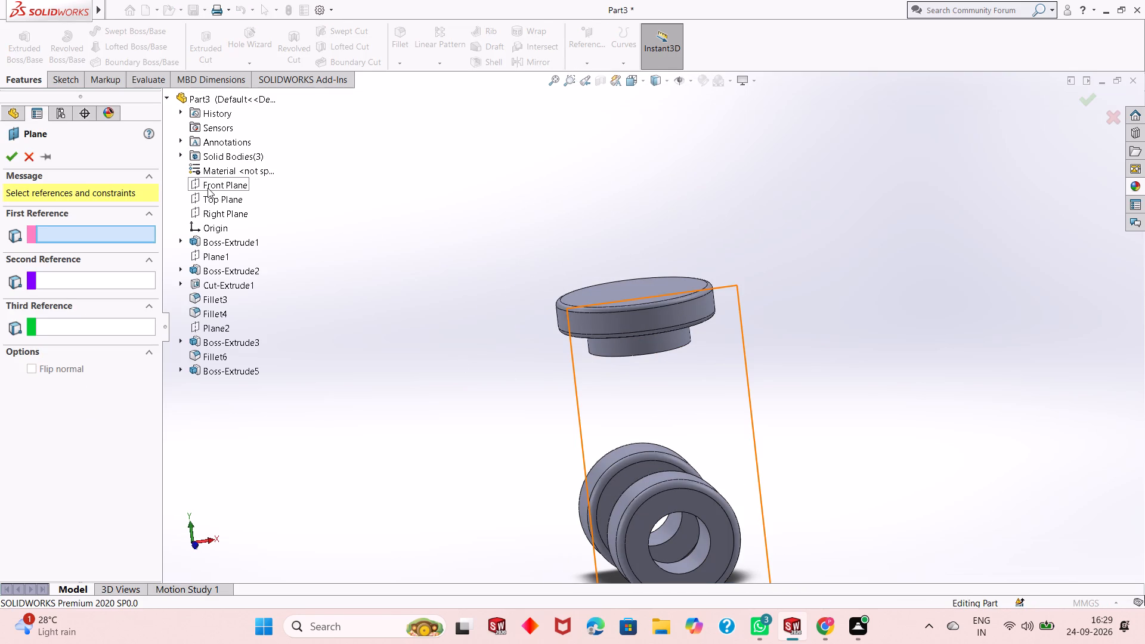
{"action": "left_click", "coordinate": [208, 188]}
{"action": "middle_click_drag", "start_coordinate": [587, 296], "coordinate": [593, 294]}
{"action": "middle_click_drag", "start_coordinate": [614, 345], "coordinate": [681, 309]}
{"action": "scroll", "coordinate": [679, 303], "scroll_direction": "down", "scroll_amount": 3}
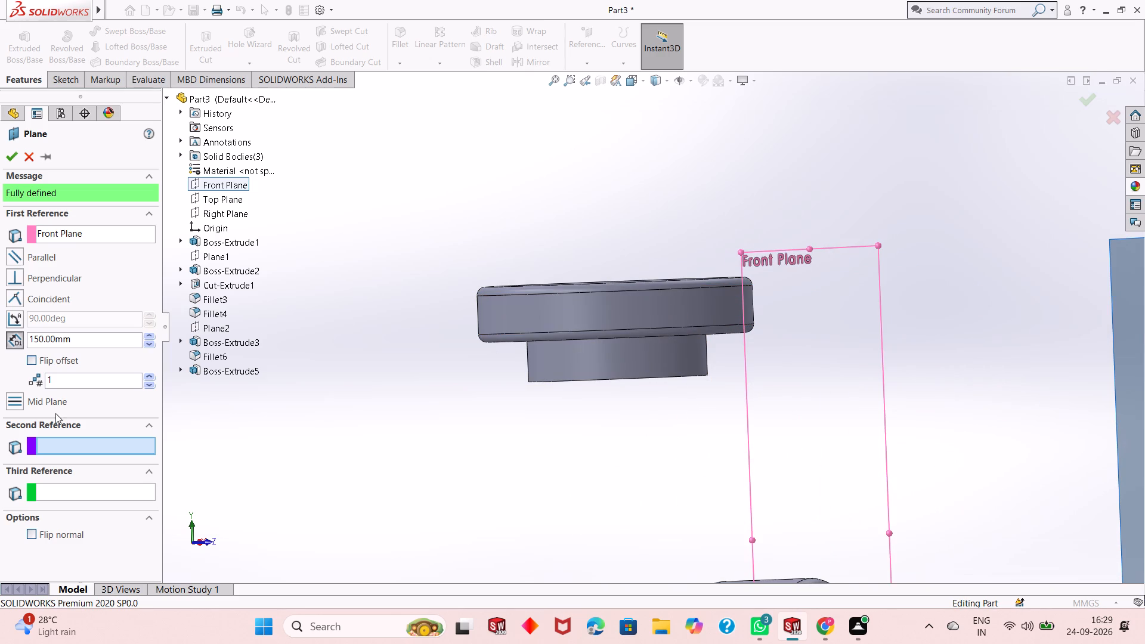
{"action": "double_click", "coordinate": [80, 333]}
{"action": "key", "text": "0"}
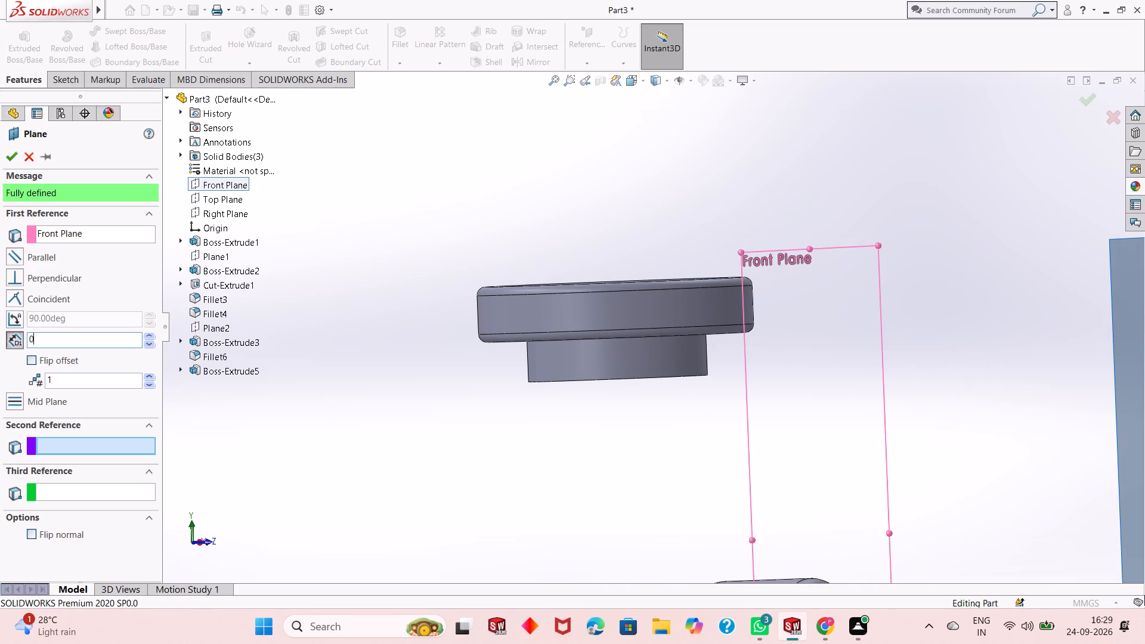
{"action": "key", "text": "Return"}
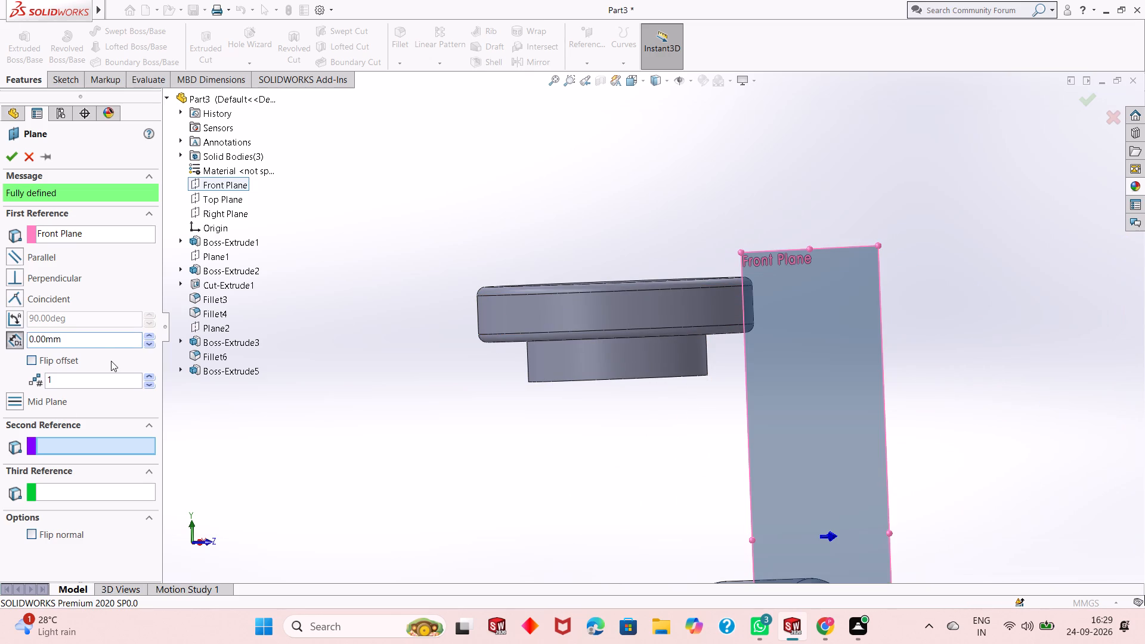
{"action": "scroll", "coordinate": [536, 480], "scroll_direction": "up", "scroll_amount": 2}
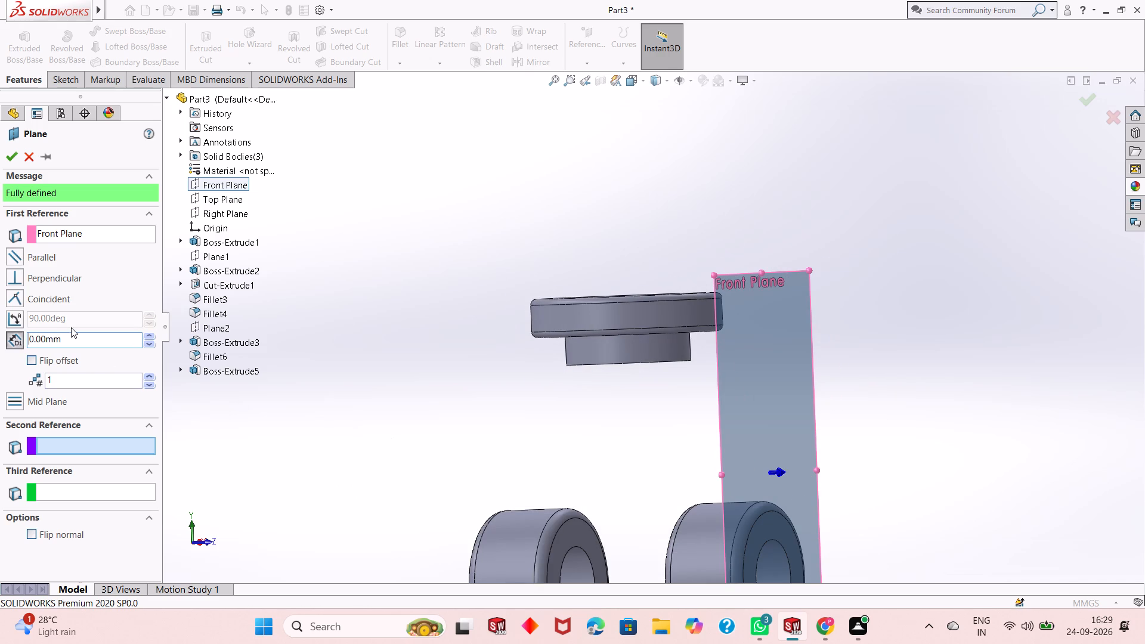
{"action": "left_click", "coordinate": [36, 358]}
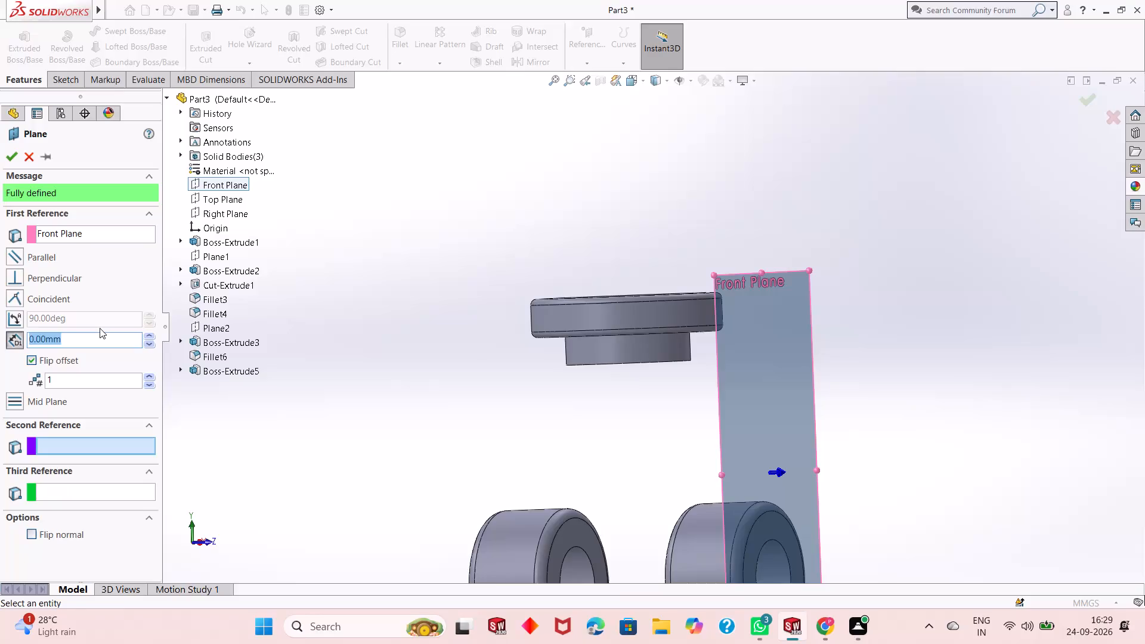
{"action": "type", "text": "40"}
{"action": "key", "text": "Return"}
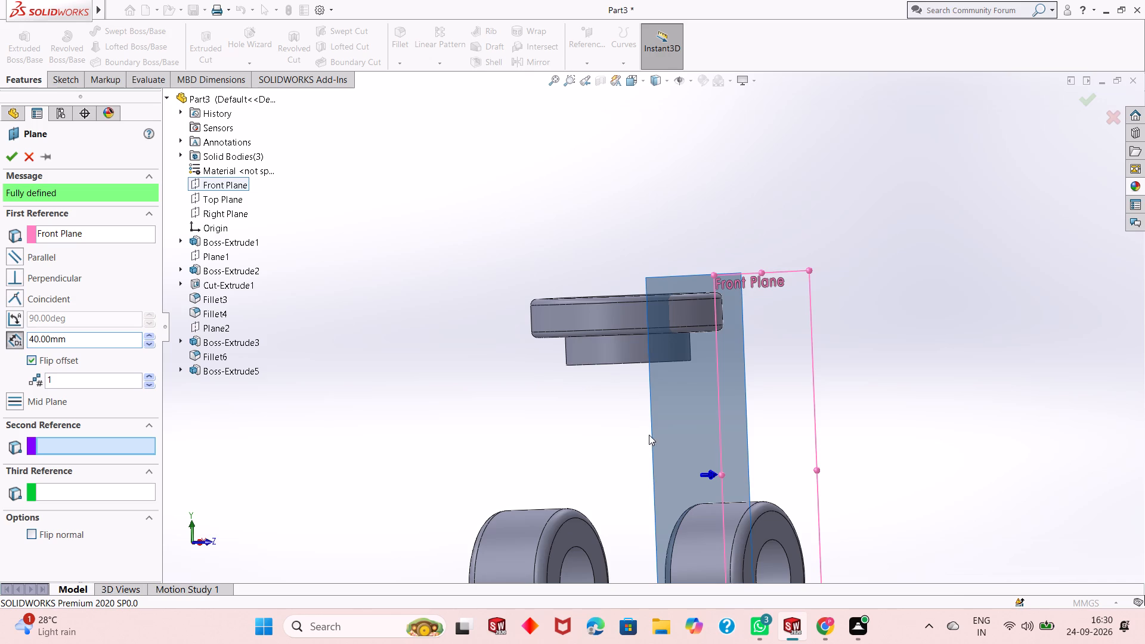
{"action": "middle_click_drag", "start_coordinate": [650, 435], "coordinate": [618, 424]}
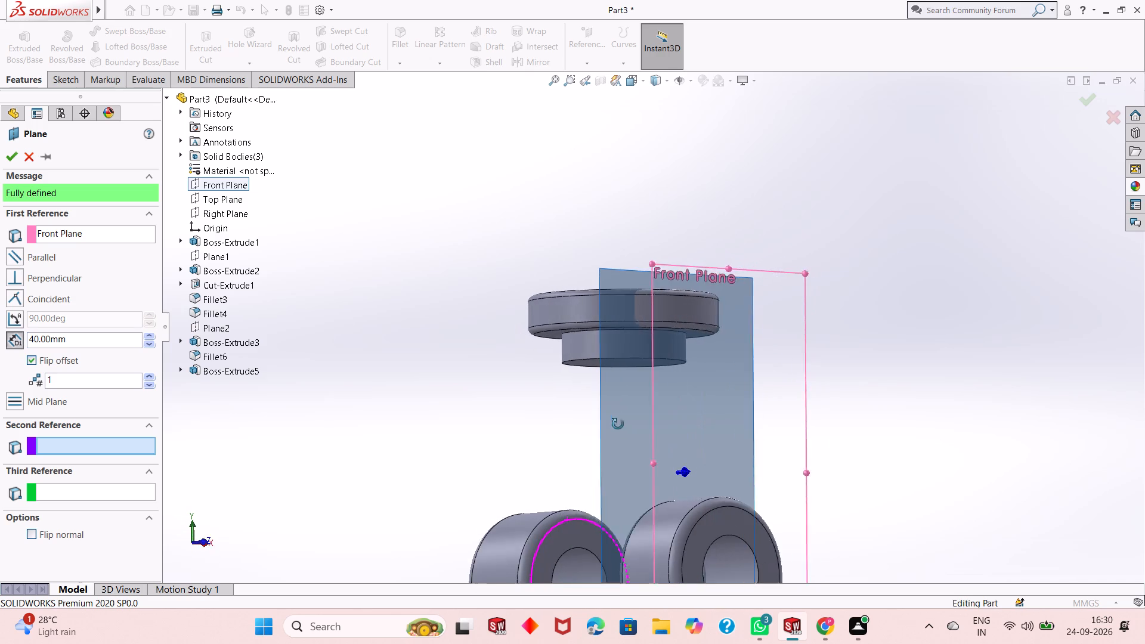
{"action": "middle_click_drag", "start_coordinate": [618, 424], "coordinate": [614, 425]}
{"action": "left_click", "coordinate": [8, 149]}
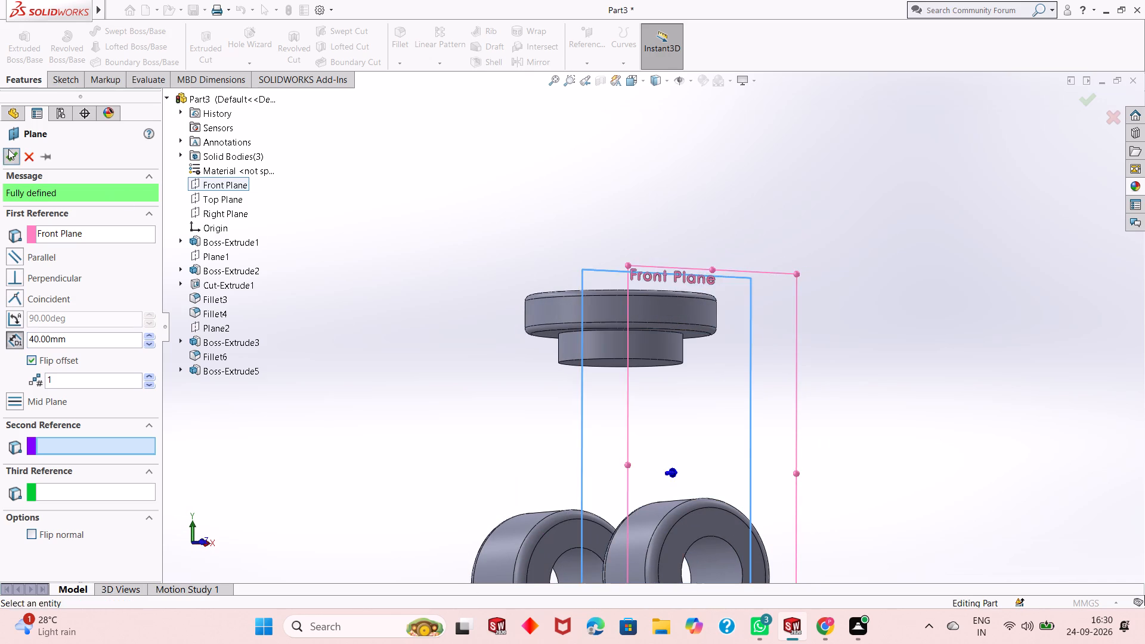
Sketch a circle about 11 mm in diameter on the new offset plane, about 122.5 mm directly above the origin, over the 65 mm boss.
{"action": "right_click", "coordinate": [747, 317]}
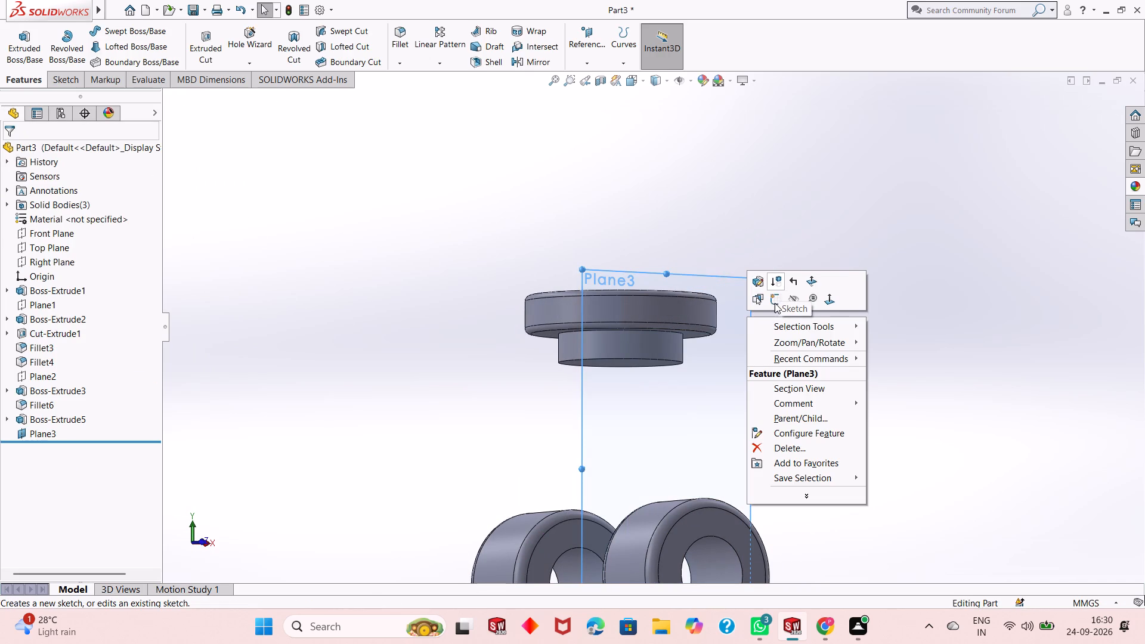
{"action": "left_click", "coordinate": [775, 303]}
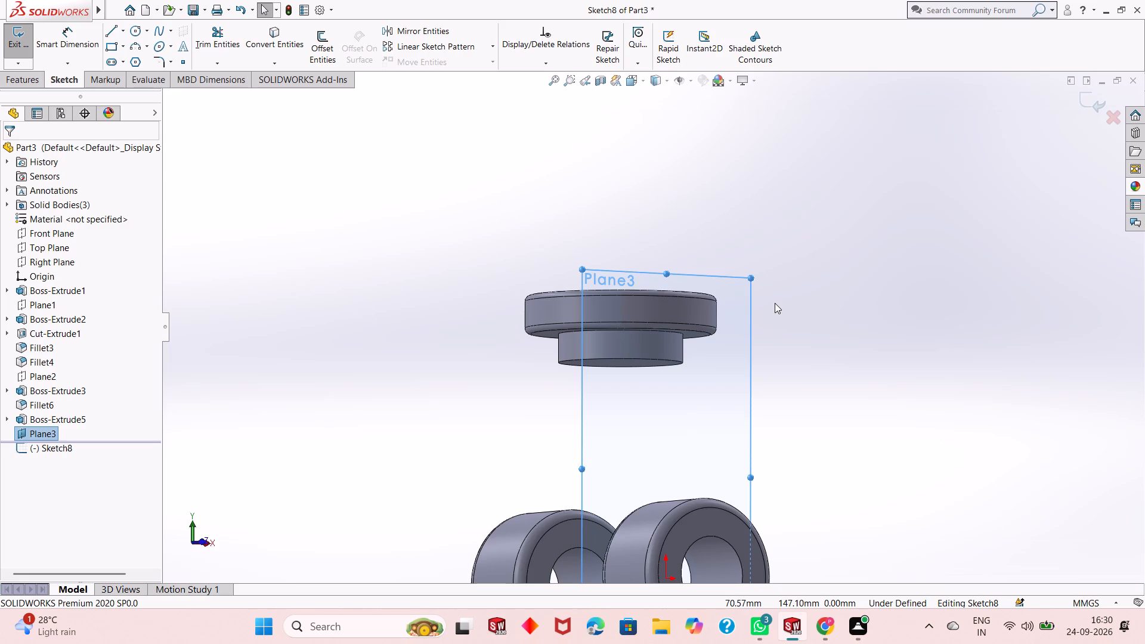
{"action": "key", "text": "ctrl+8"}
{"action": "key", "text": "Escape"}
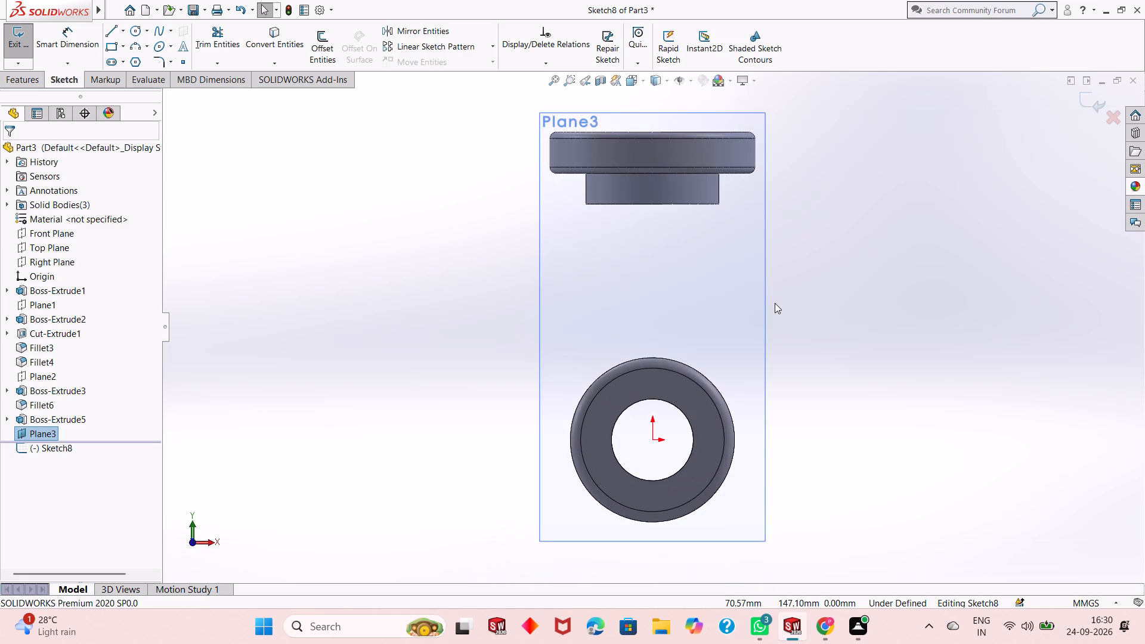
{"action": "scroll", "coordinate": [706, 190], "scroll_direction": "up", "scroll_amount": 1}
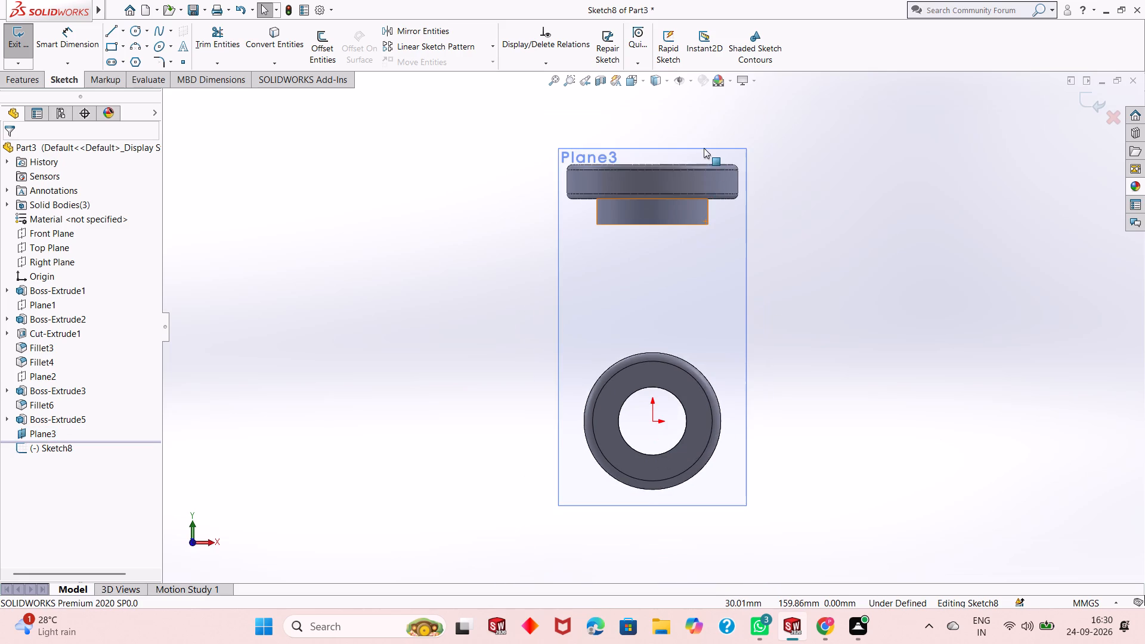
{"action": "scroll", "coordinate": [704, 148], "scroll_direction": "down", "scroll_amount": 1}
{"action": "left_click", "coordinate": [139, 33]}
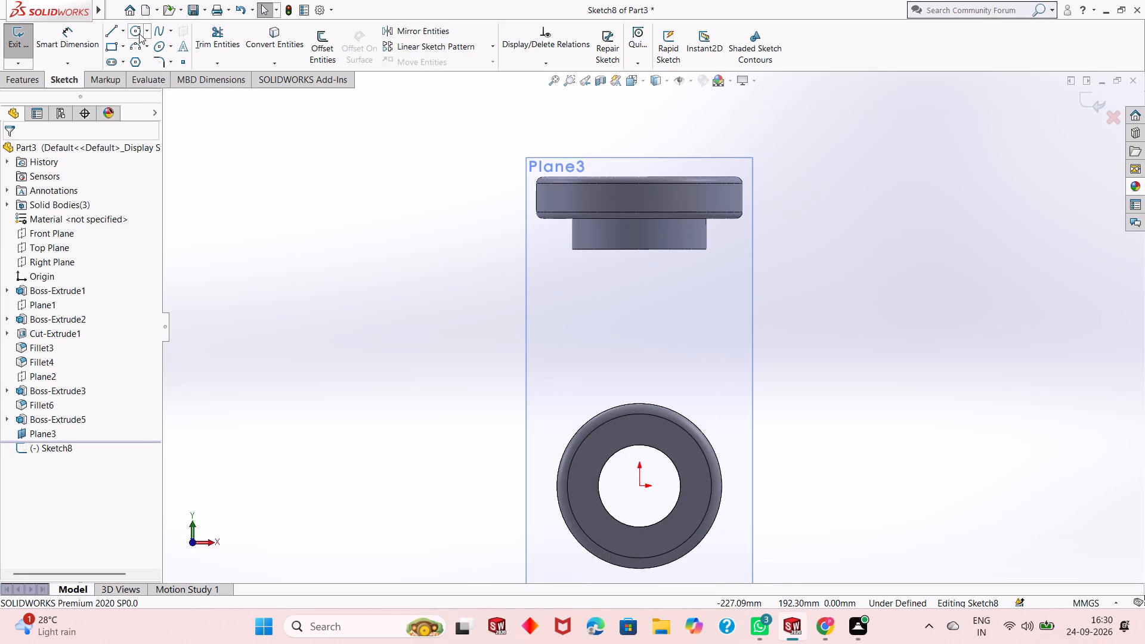
{"action": "left_click", "coordinate": [639, 234]}
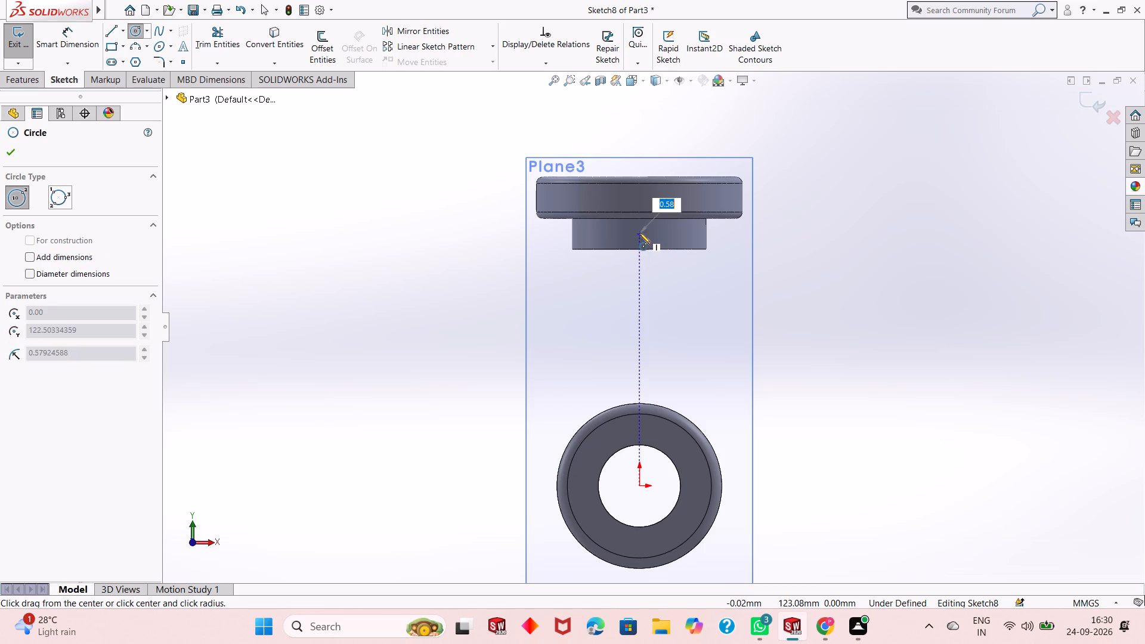
{"action": "left_click", "coordinate": [651, 237]}
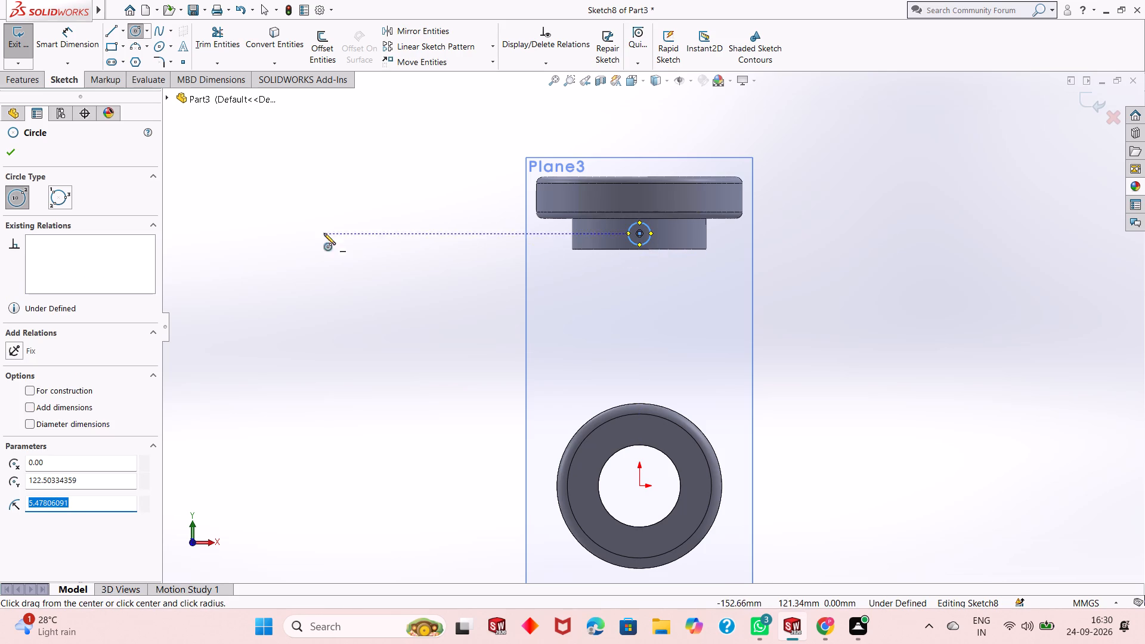
Dimension the small circle over the 65 mm boss and set its diameter to 10 mm.
{"action": "right_click", "coordinate": [324, 210]}
{"action": "left_click", "coordinate": [348, 217]}
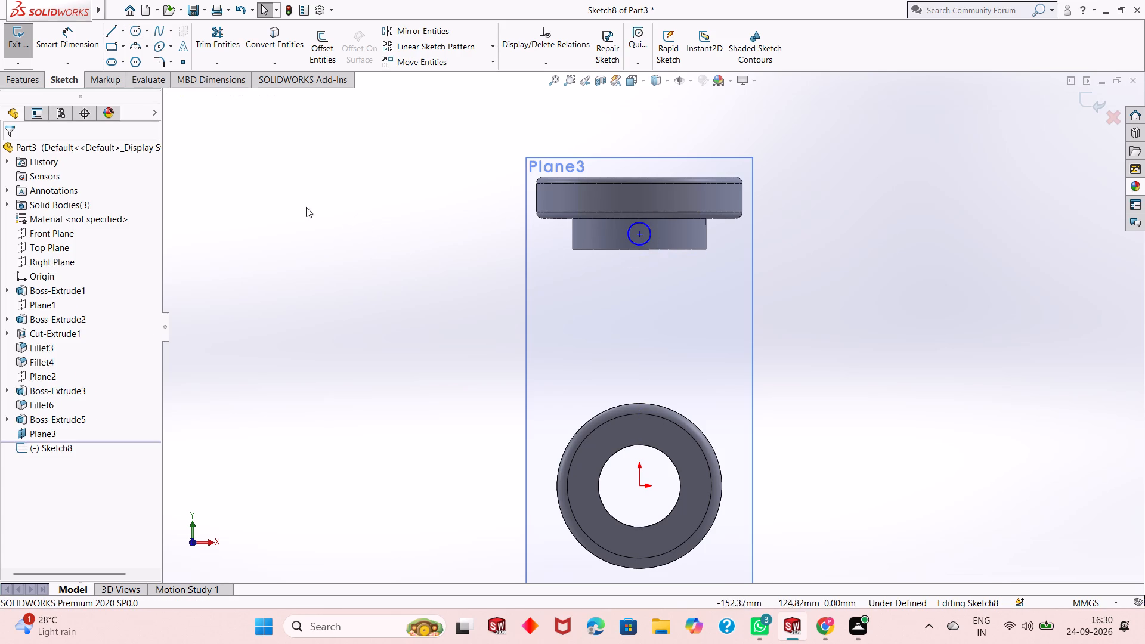
{"action": "left_click", "coordinate": [58, 47]}
{"action": "scroll", "coordinate": [653, 197], "scroll_direction": "down", "scroll_amount": 4}
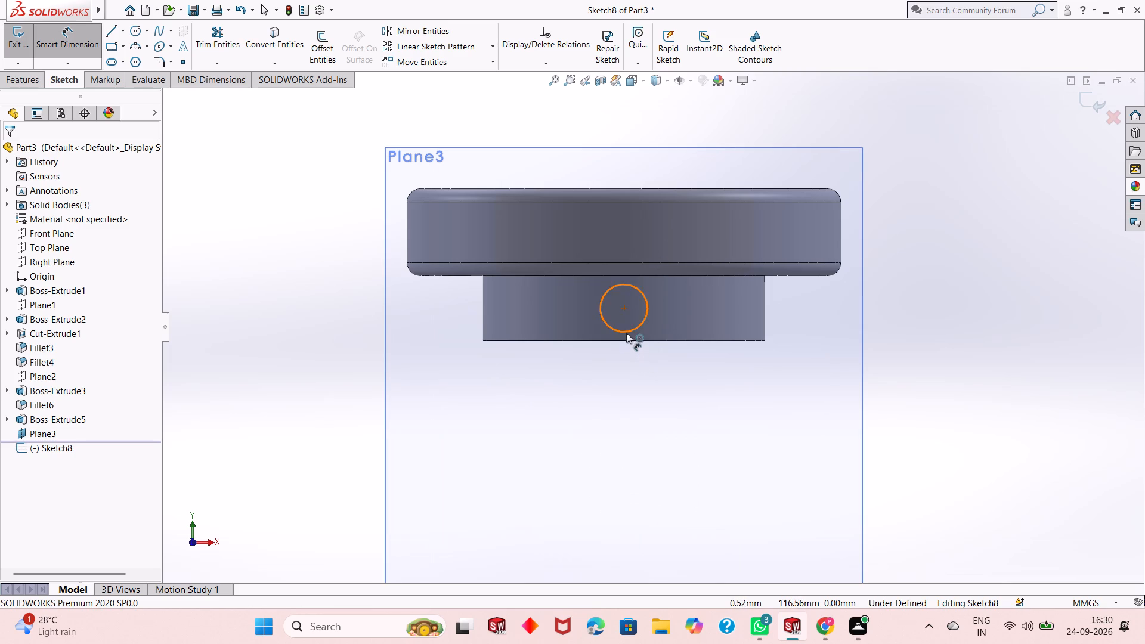
{"action": "left_click", "coordinate": [601, 312]}
{"action": "left_click", "coordinate": [334, 469]}
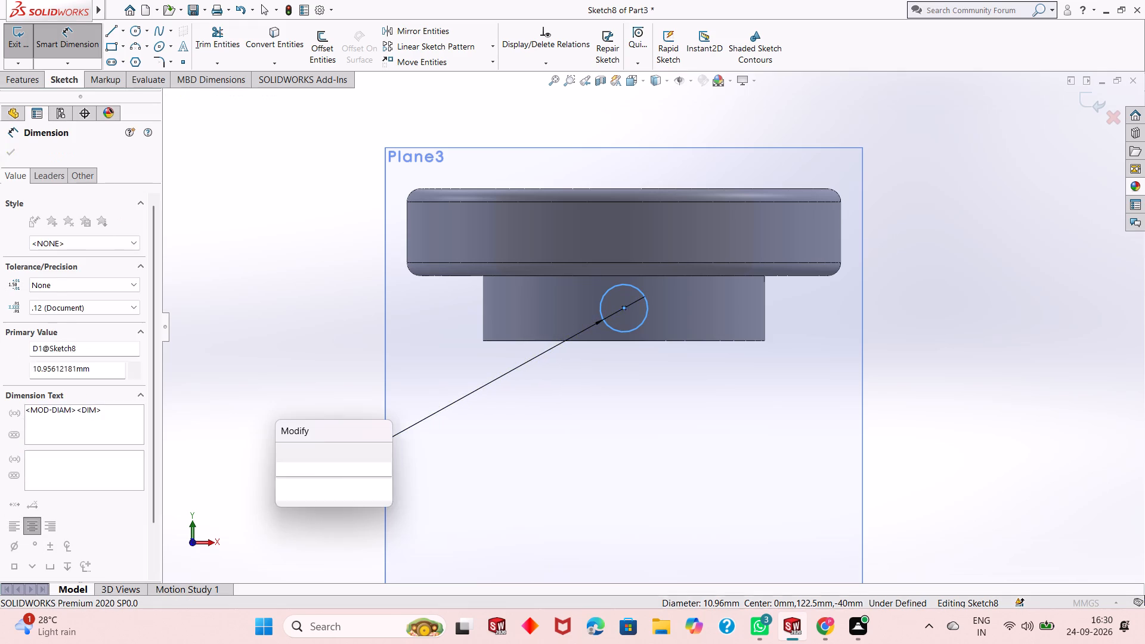
{"action": "type", "text": "10"}
{"action": "key", "text": "Return"}
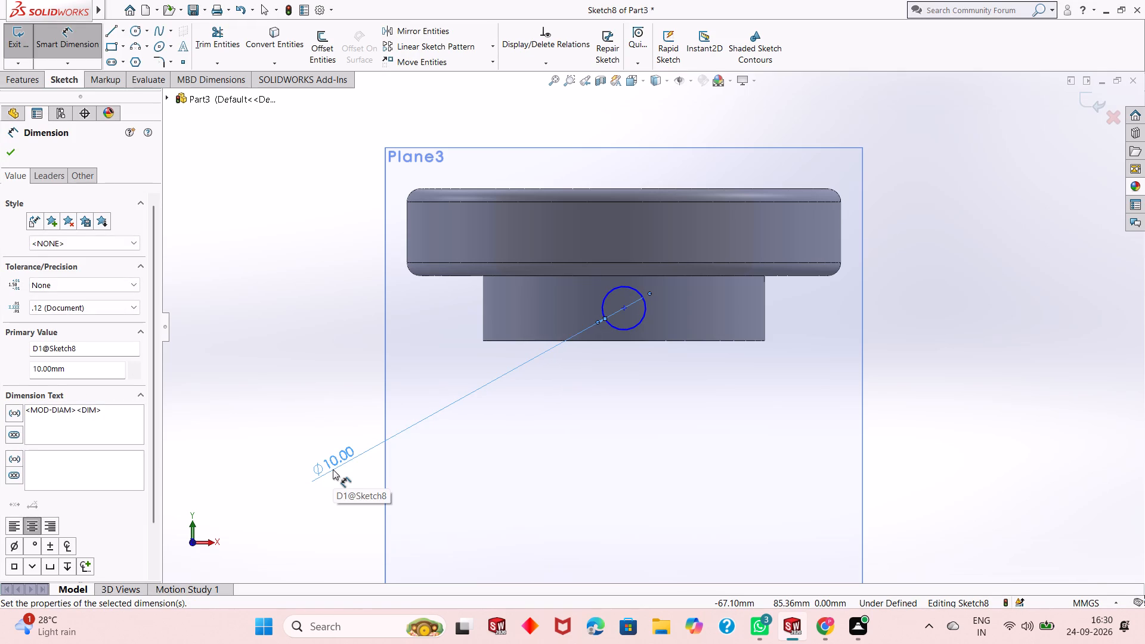
Dimension the horizontal distance between the small circle's centre and the 65 mm boss's lower left corner, keeping the current value.
{"action": "scroll", "coordinate": [599, 404], "scroll_direction": "up", "scroll_amount": 3}
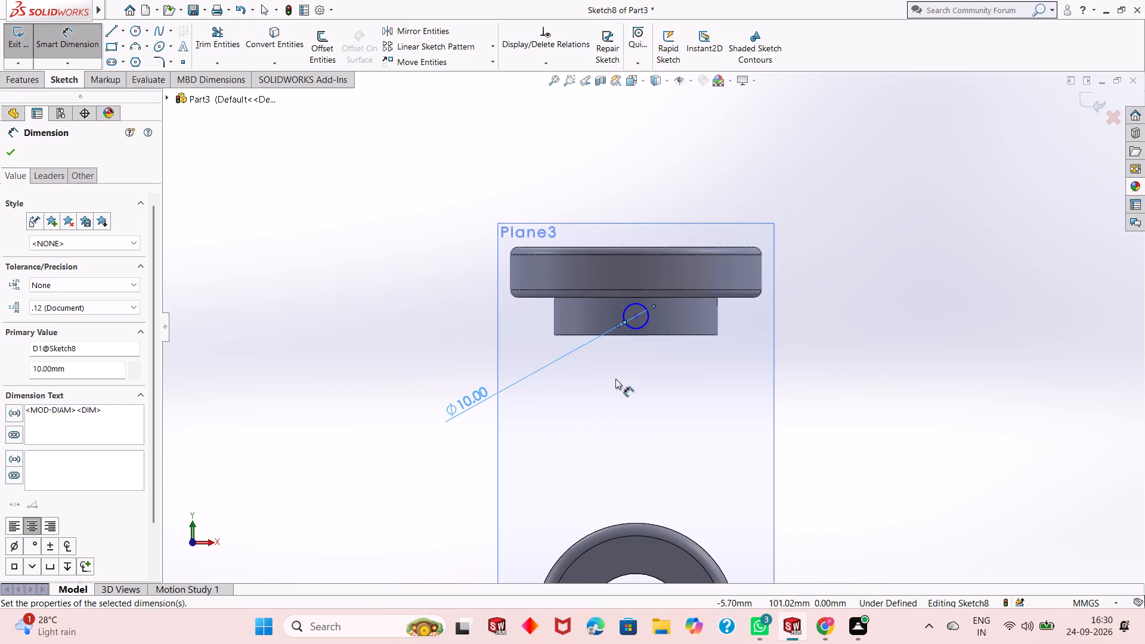
{"action": "scroll", "coordinate": [666, 422], "scroll_direction": "up", "scroll_amount": 2}
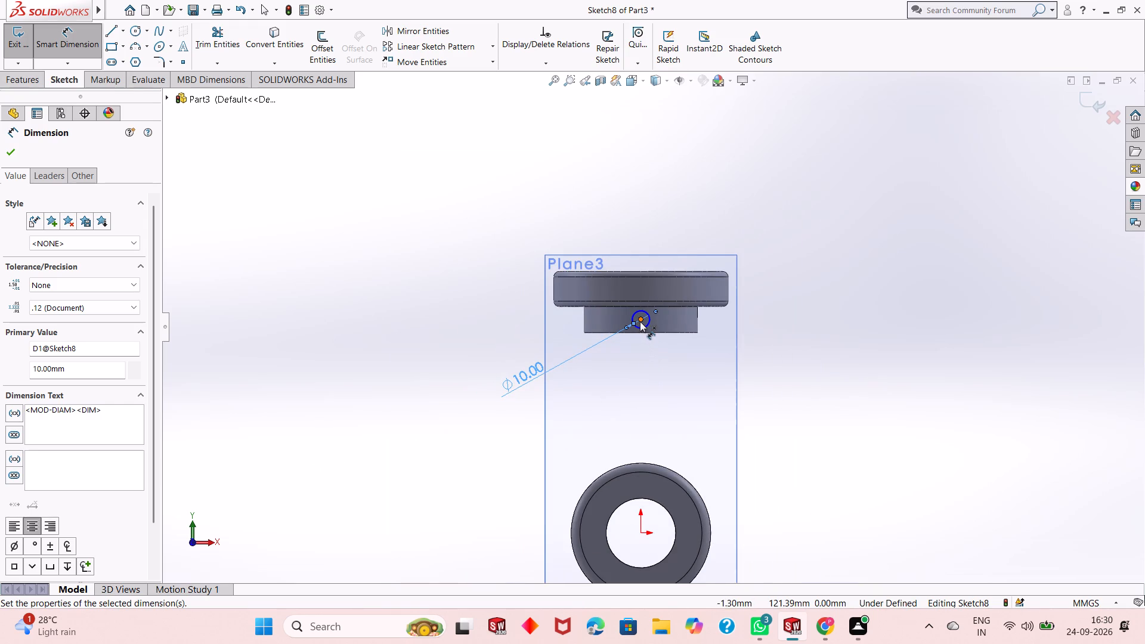
{"action": "left_click", "coordinate": [640, 321]}
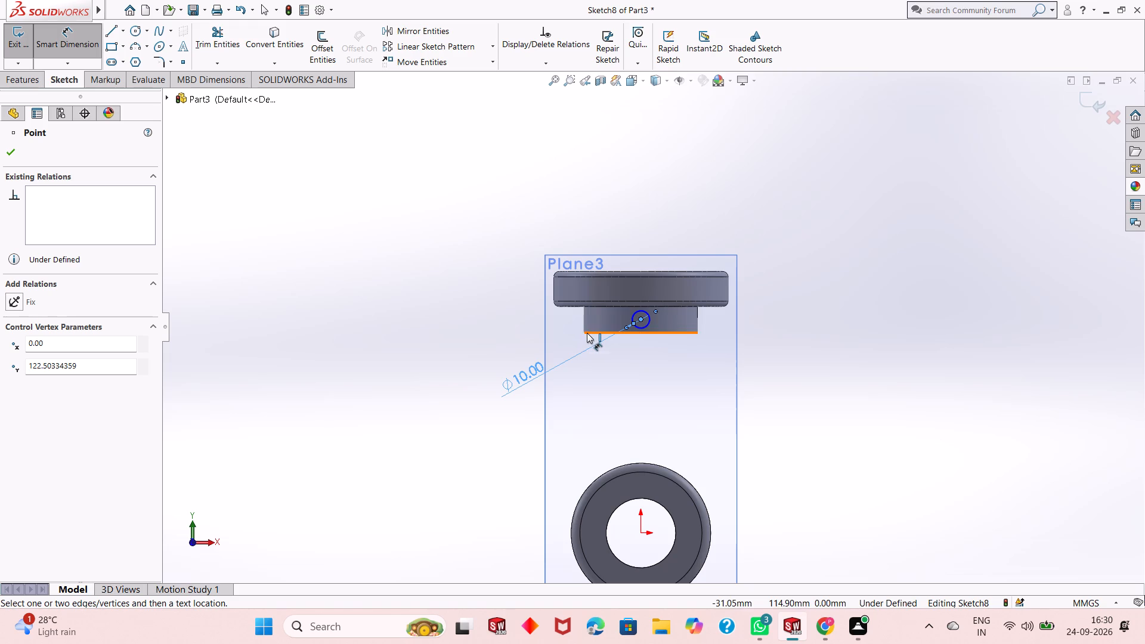
{"action": "left_click", "coordinate": [583, 332]}
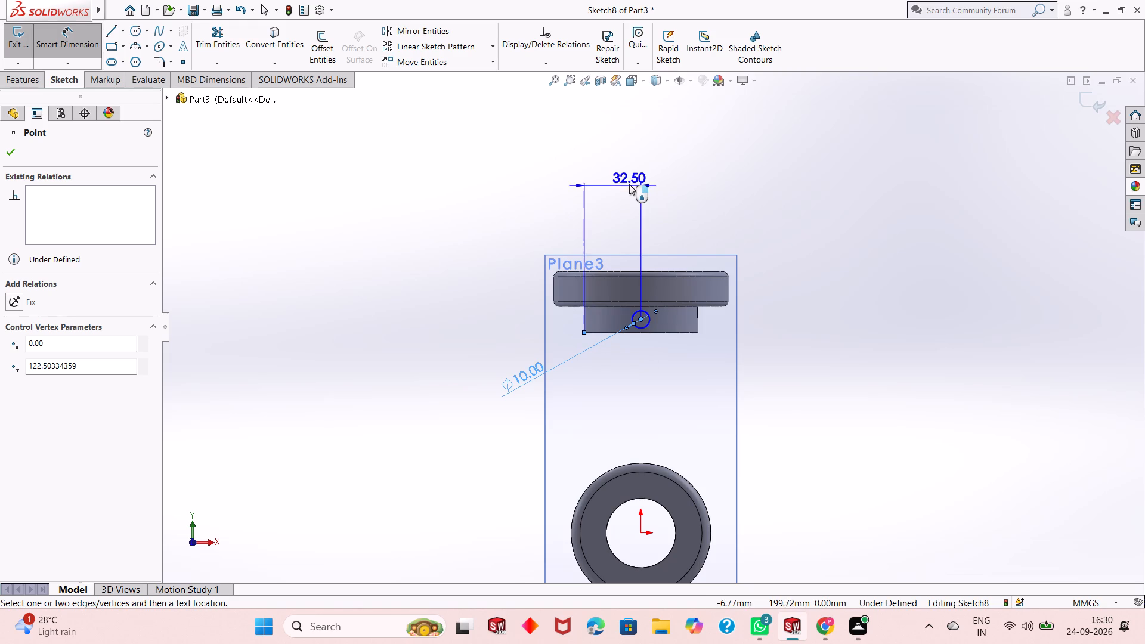
{"action": "left_click", "coordinate": [629, 184]}
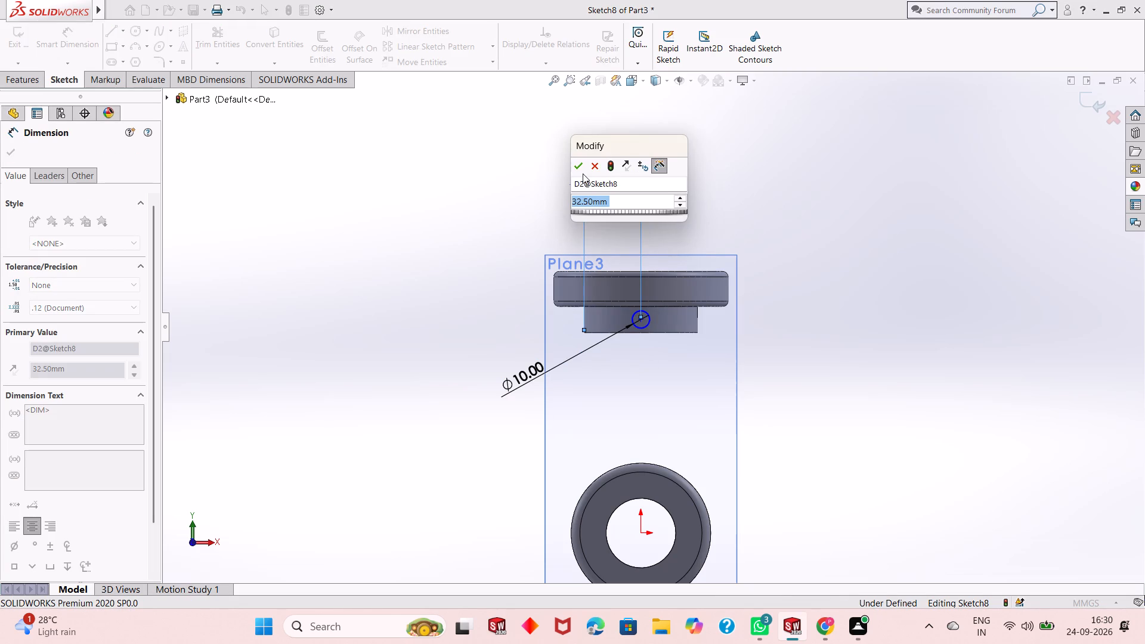
{"action": "left_click", "coordinate": [578, 168]}
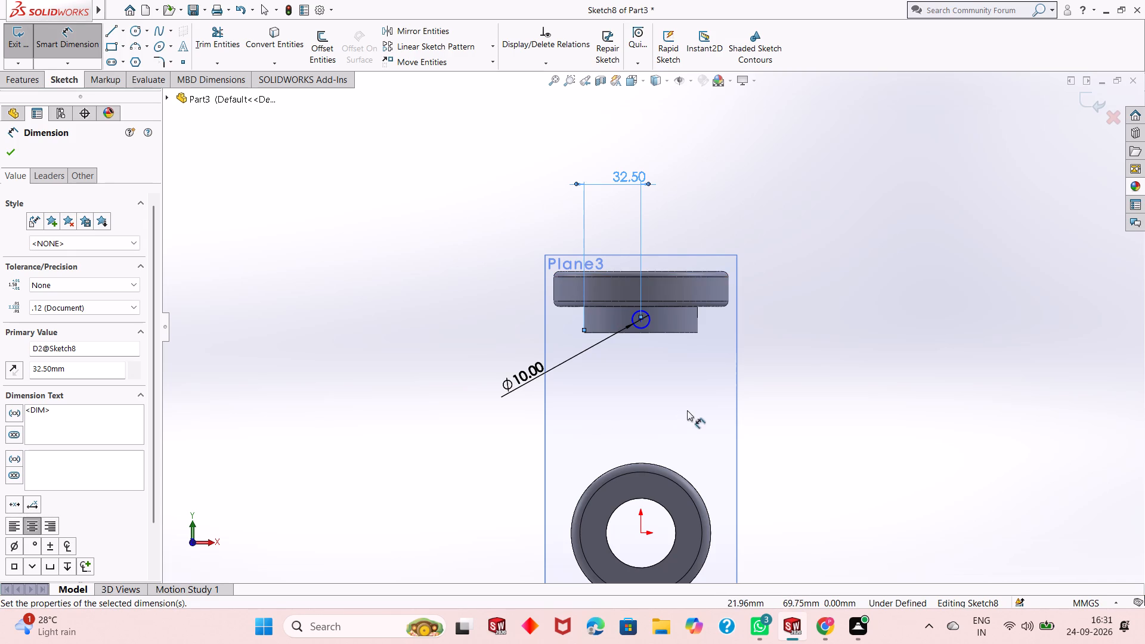
Dimension the vertical distance between the small circle's centre and the origin, keeping the current value.
{"action": "scroll", "coordinate": [674, 379], "scroll_direction": "down", "scroll_amount": 6}
{"action": "scroll", "coordinate": [599, 241], "scroll_direction": "down", "scroll_amount": 3}
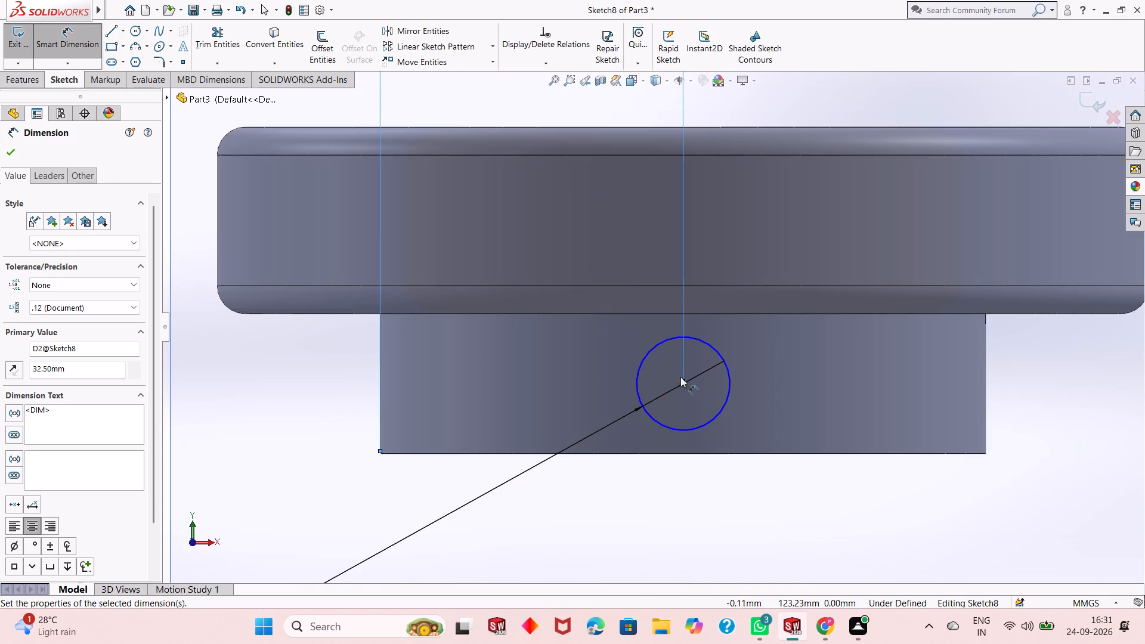
{"action": "left_click", "coordinate": [681, 386]}
{"action": "scroll", "coordinate": [573, 374], "scroll_direction": "up", "scroll_amount": 12}
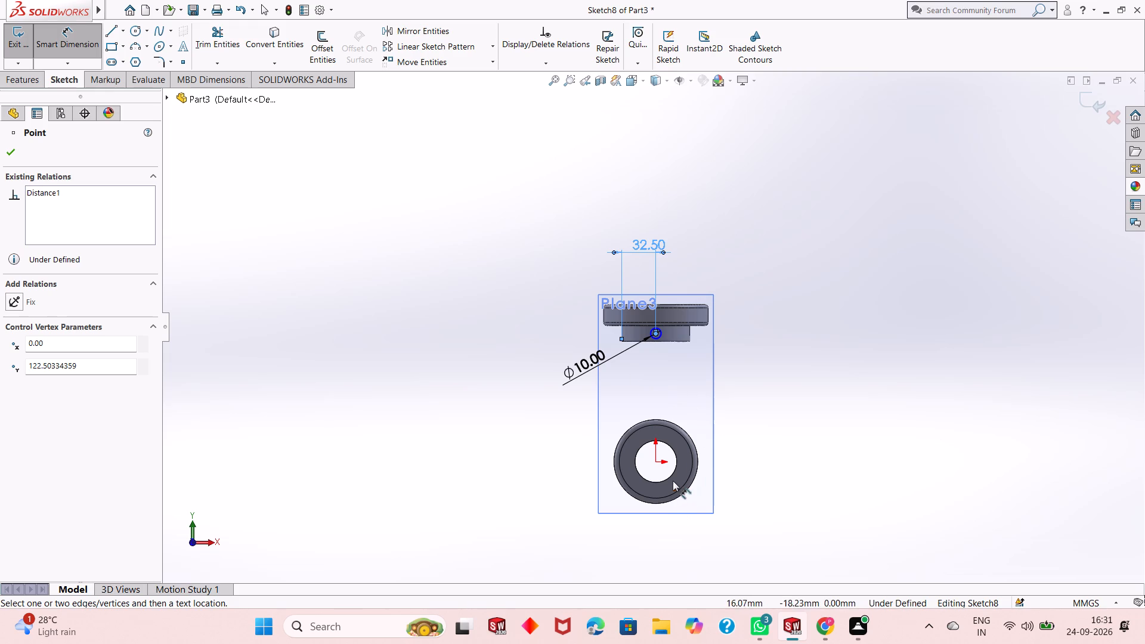
{"action": "scroll", "coordinate": [673, 481], "scroll_direction": "down", "scroll_amount": 3}
{"action": "left_click", "coordinate": [641, 423]}
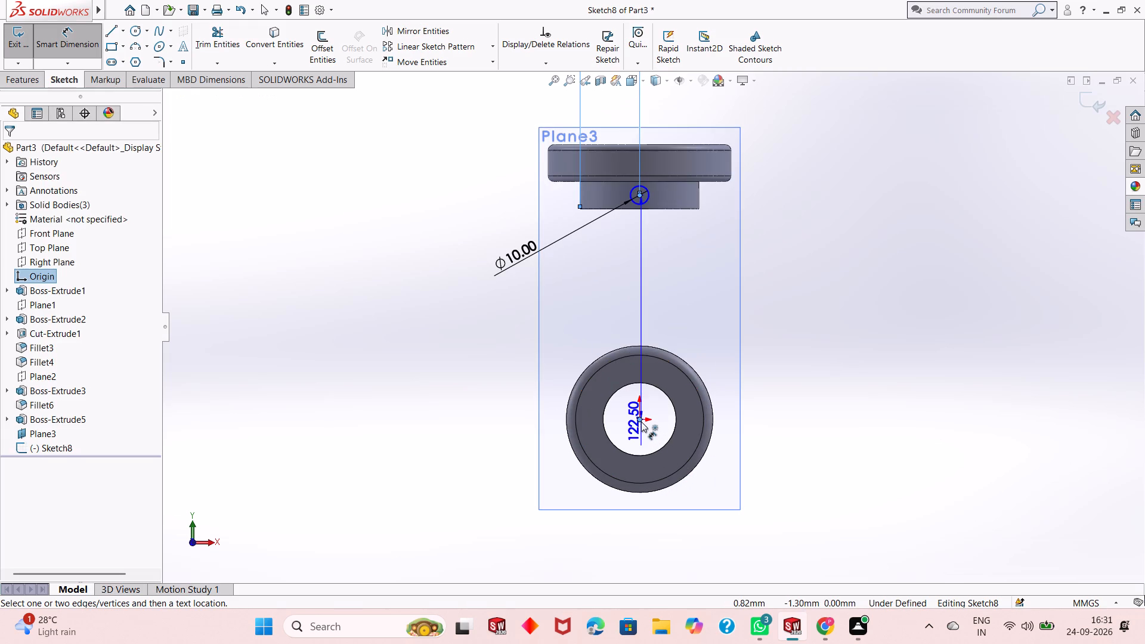
{"action": "left_click", "coordinate": [801, 416]}
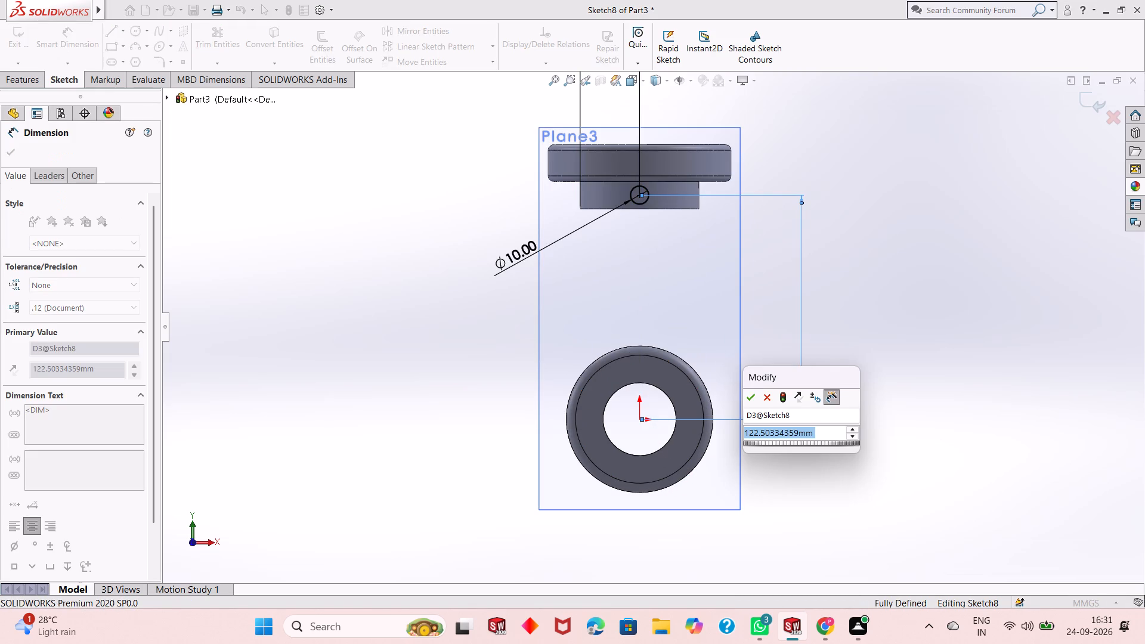
{"action": "left_click", "coordinate": [750, 398]}
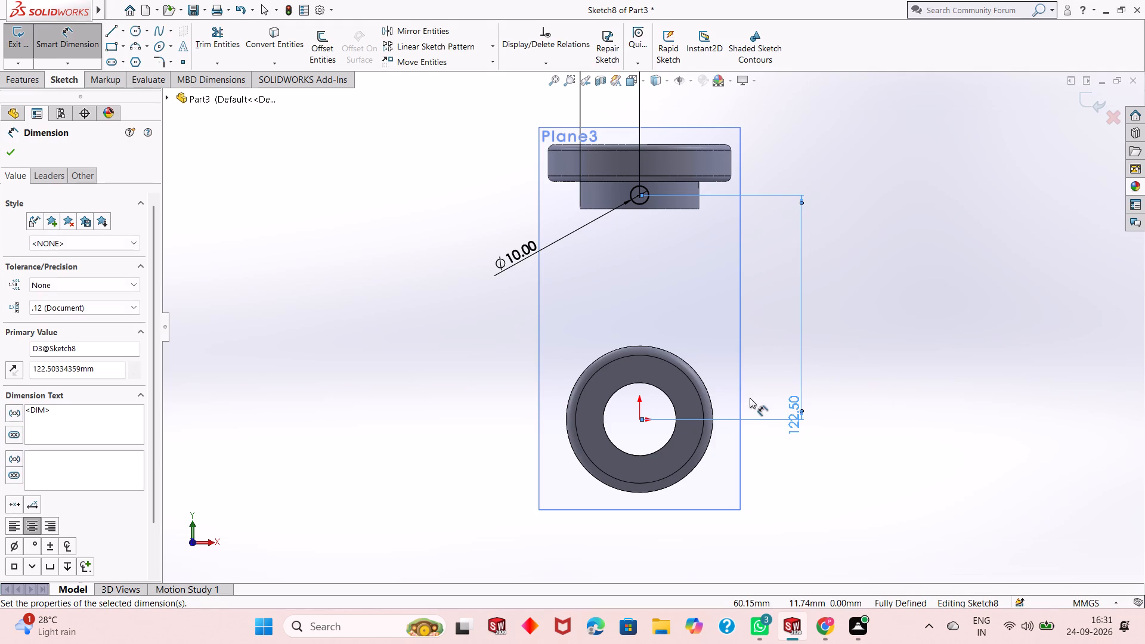
{"action": "right_click", "coordinate": [293, 280]}
{"action": "left_click", "coordinate": [331, 323]}
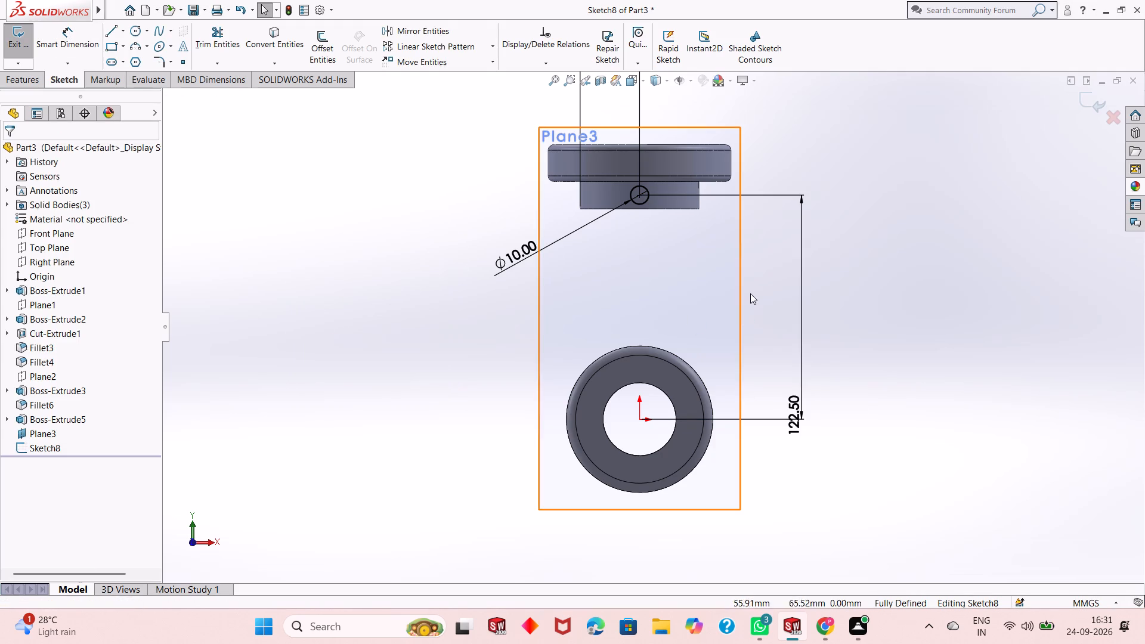
Cut-extrude the 10 mm circle Through All across the 65 mm boss.
{"action": "middle_click_drag", "start_coordinate": [689, 269], "coordinate": [782, 278]}
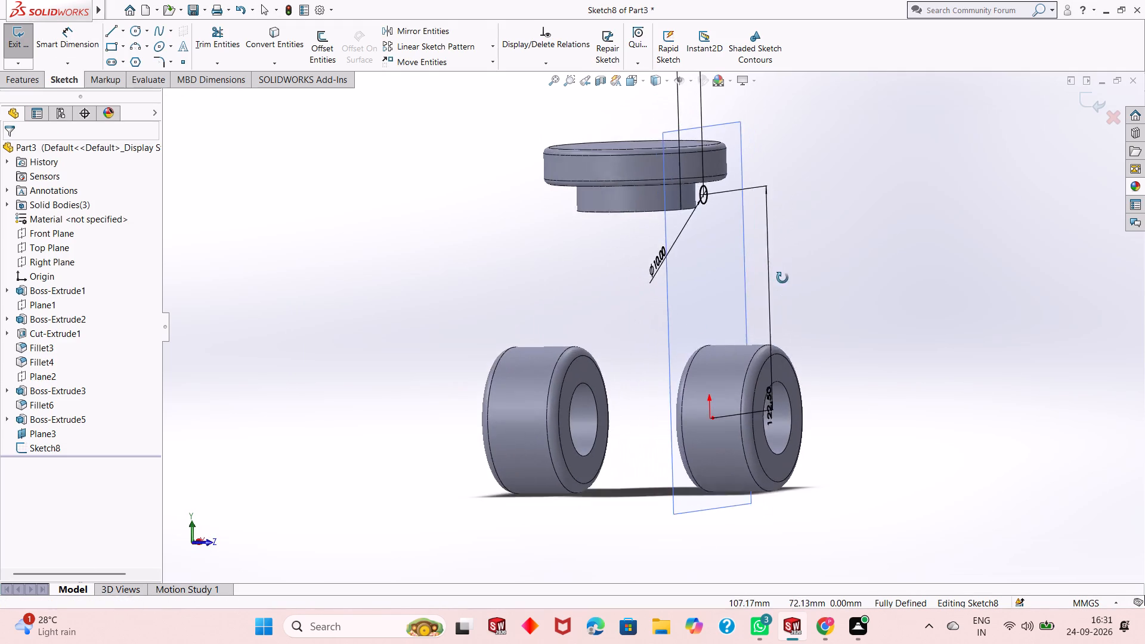
{"action": "middle_click_drag", "start_coordinate": [782, 278], "coordinate": [784, 281]}
{"action": "scroll", "coordinate": [698, 150], "scroll_direction": "down", "scroll_amount": 4}
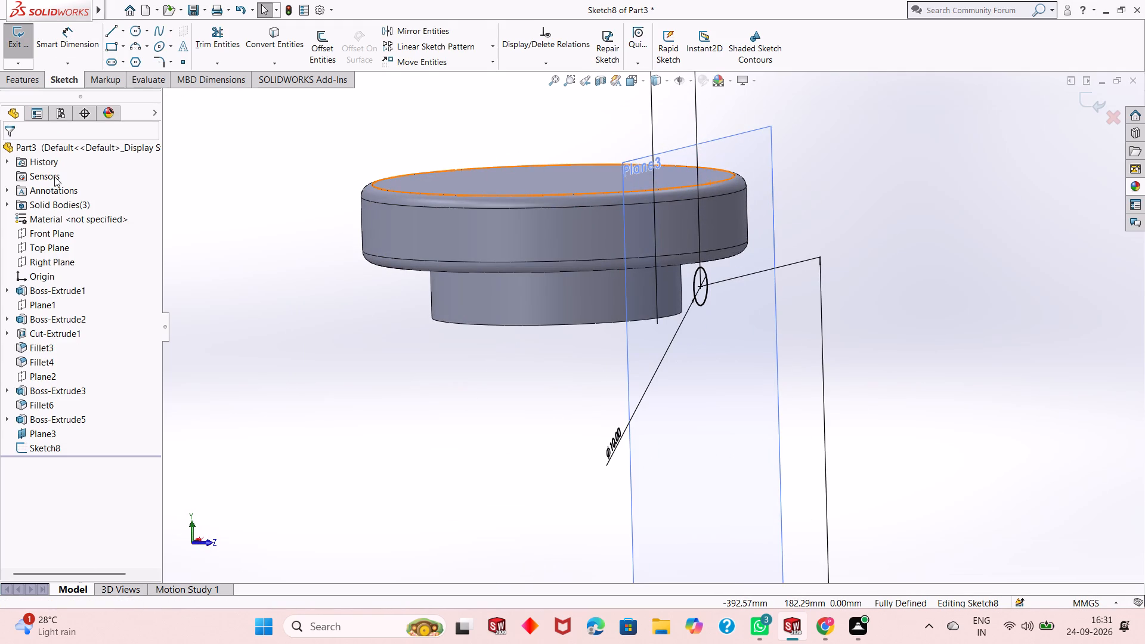
{"action": "left_click", "coordinate": [31, 79]}
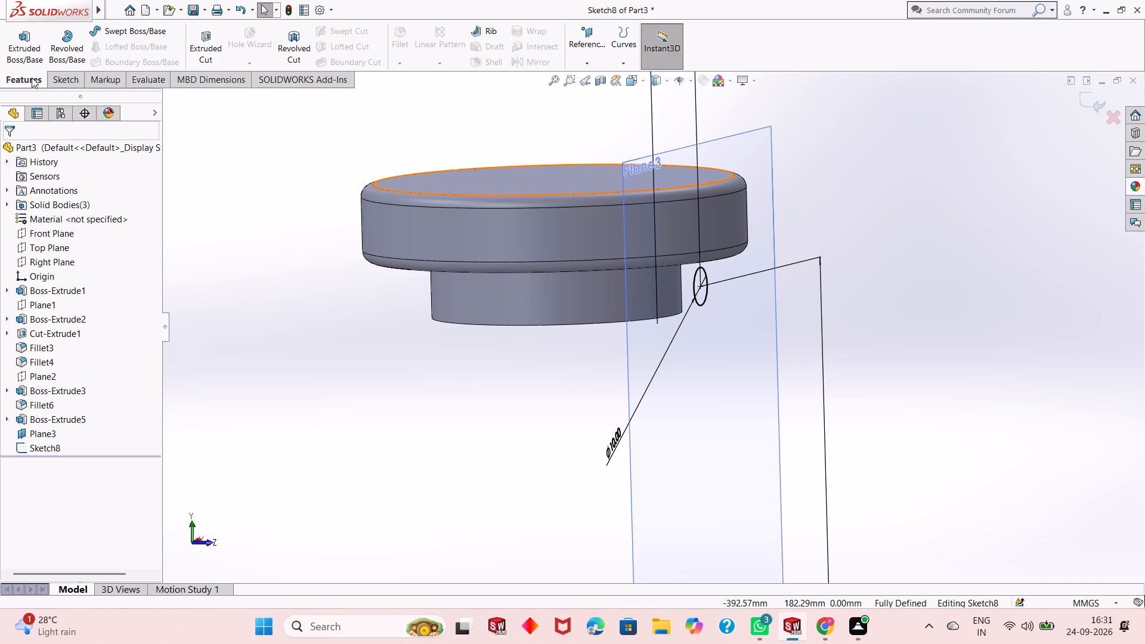
{"action": "left_click", "coordinate": [205, 45]}
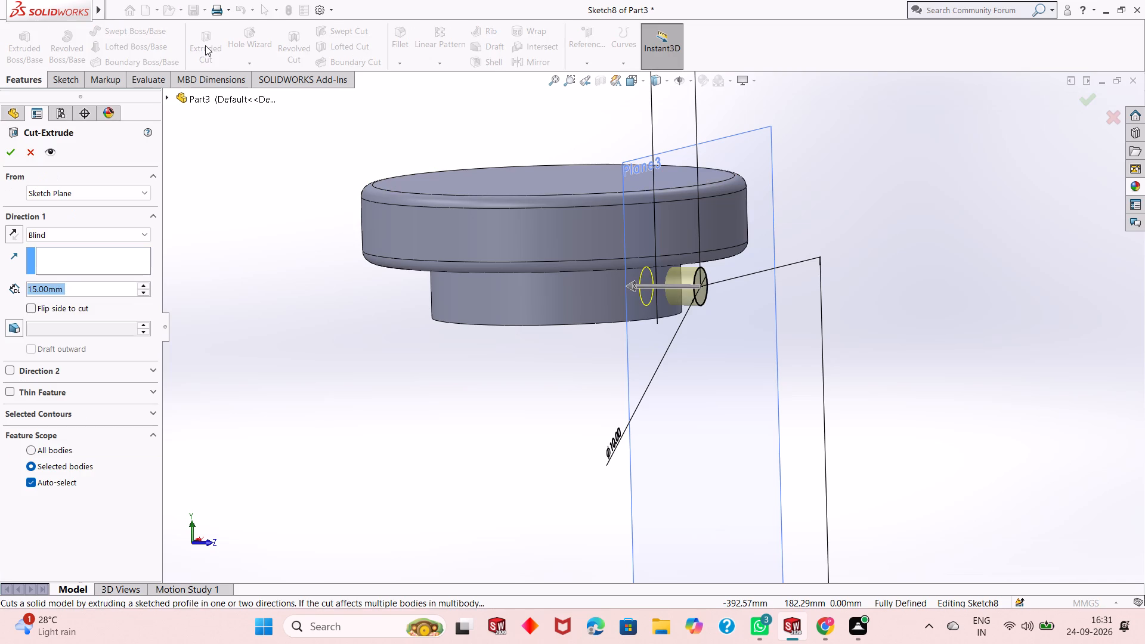
{"action": "left_click", "coordinate": [121, 238]}
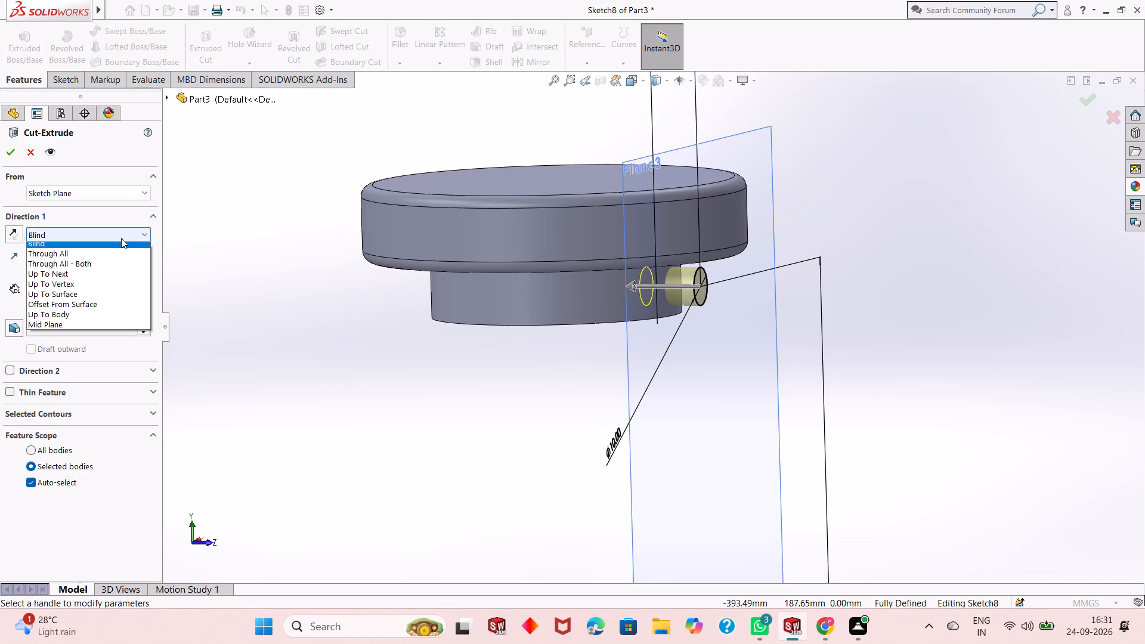
{"action": "left_click", "coordinate": [122, 256]}
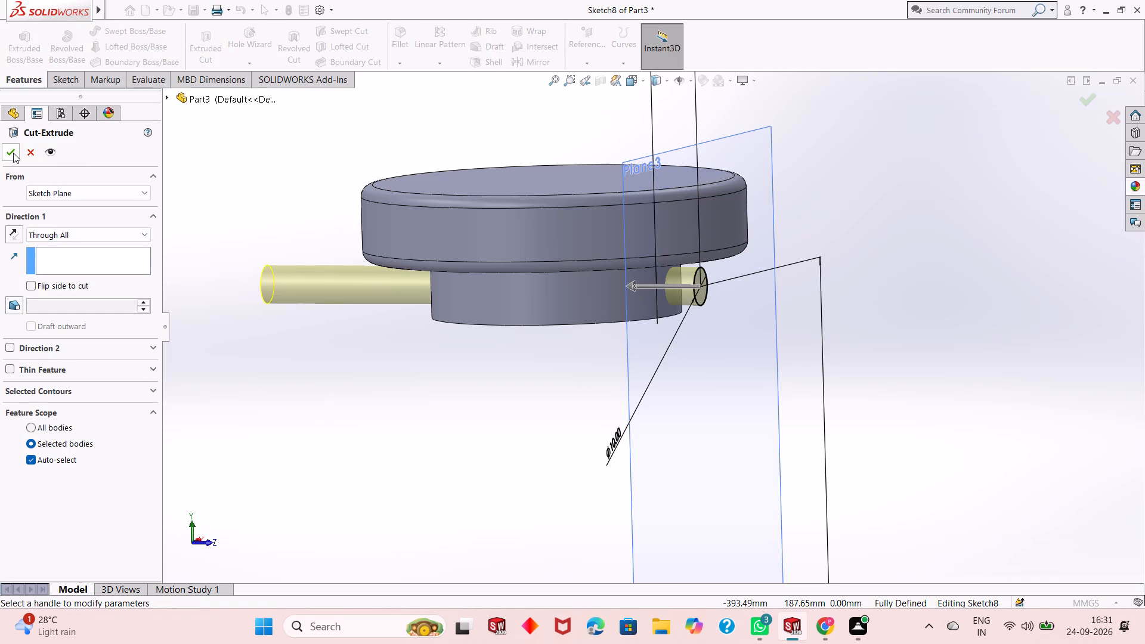
{"action": "left_click", "coordinate": [13, 153]}
{"action": "left_click", "coordinate": [274, 318]}
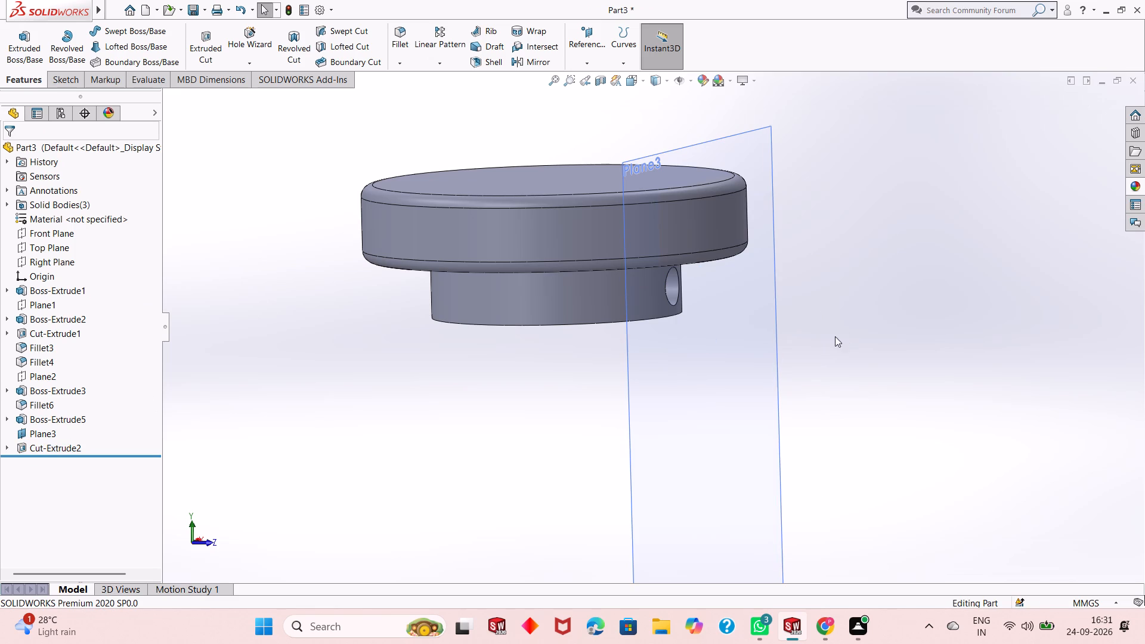
Hide the offset reference plane Plane3.
{"action": "right_click", "coordinate": [772, 321]}
{"action": "left_click", "coordinate": [824, 310]}
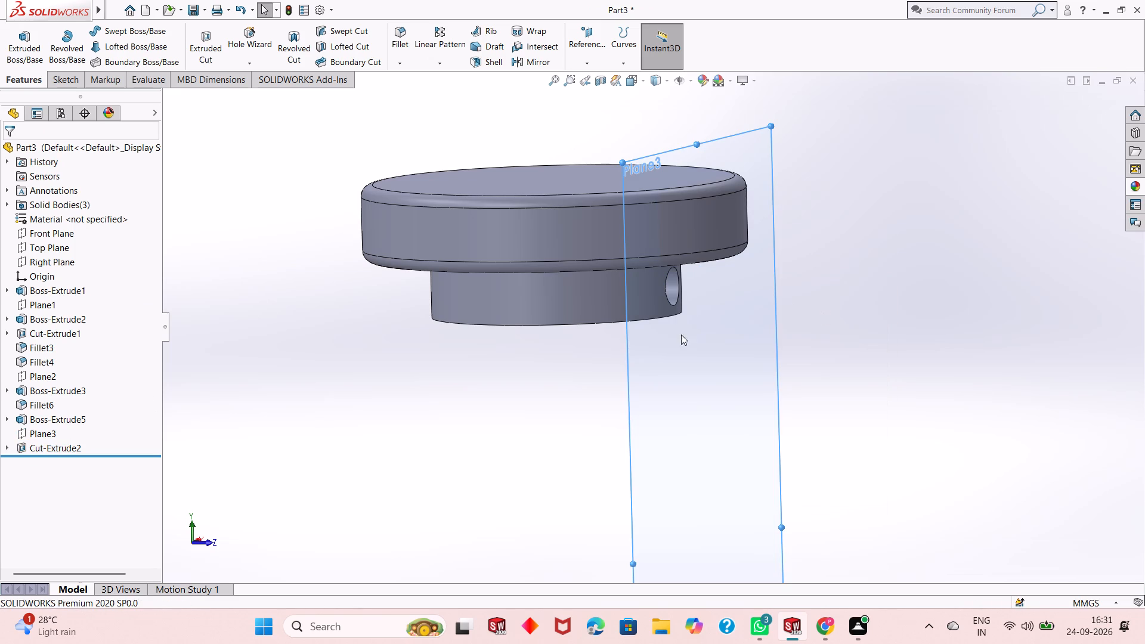
Sketch a circle about 77.5 mm in diameter on the 65 mm boss's end face, centred on the boss.
{"action": "scroll", "coordinate": [496, 345], "scroll_direction": "up", "scroll_amount": 5}
{"action": "middle_click_drag", "start_coordinate": [752, 402], "coordinate": [753, 364]}
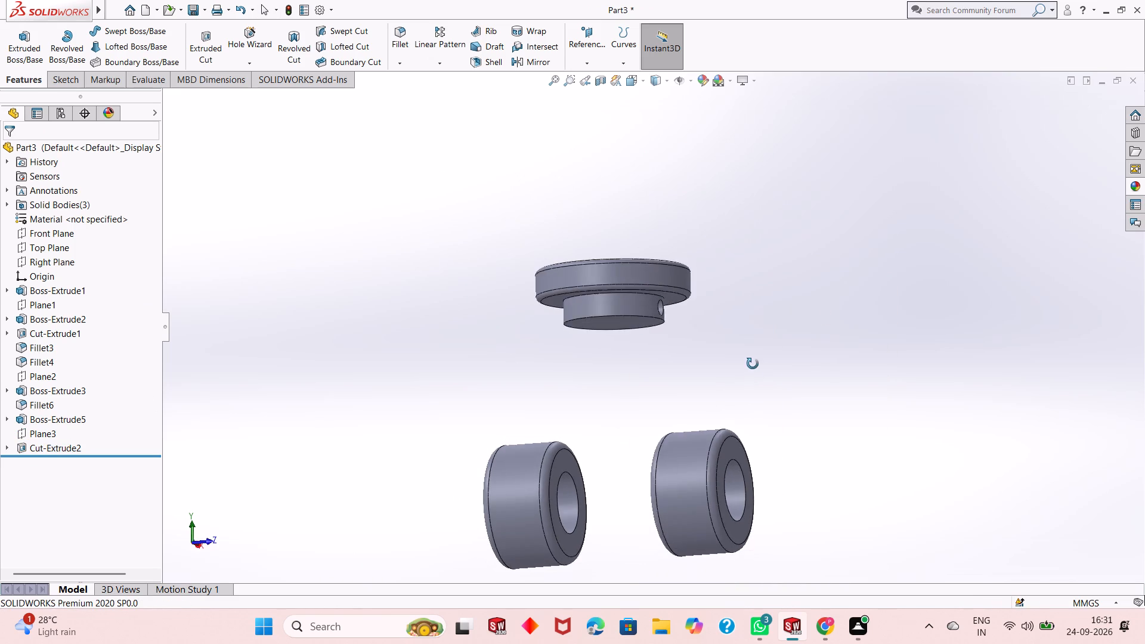
{"action": "middle_click_drag", "start_coordinate": [753, 364], "coordinate": [689, 380]}
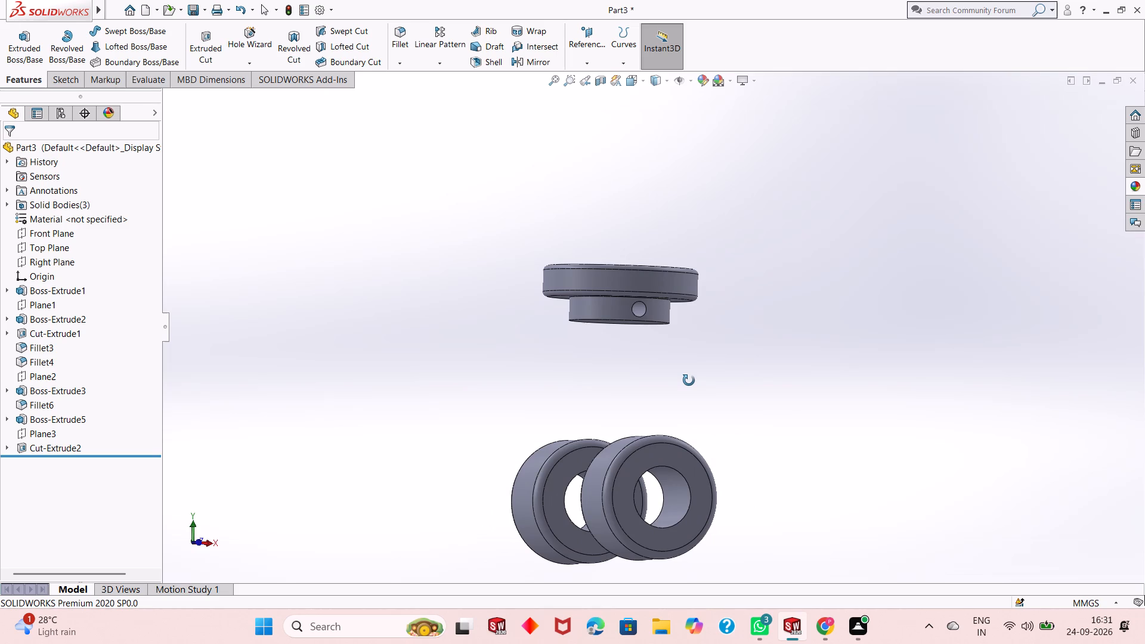
{"action": "middle_click_drag", "start_coordinate": [689, 380], "coordinate": [689, 382]}
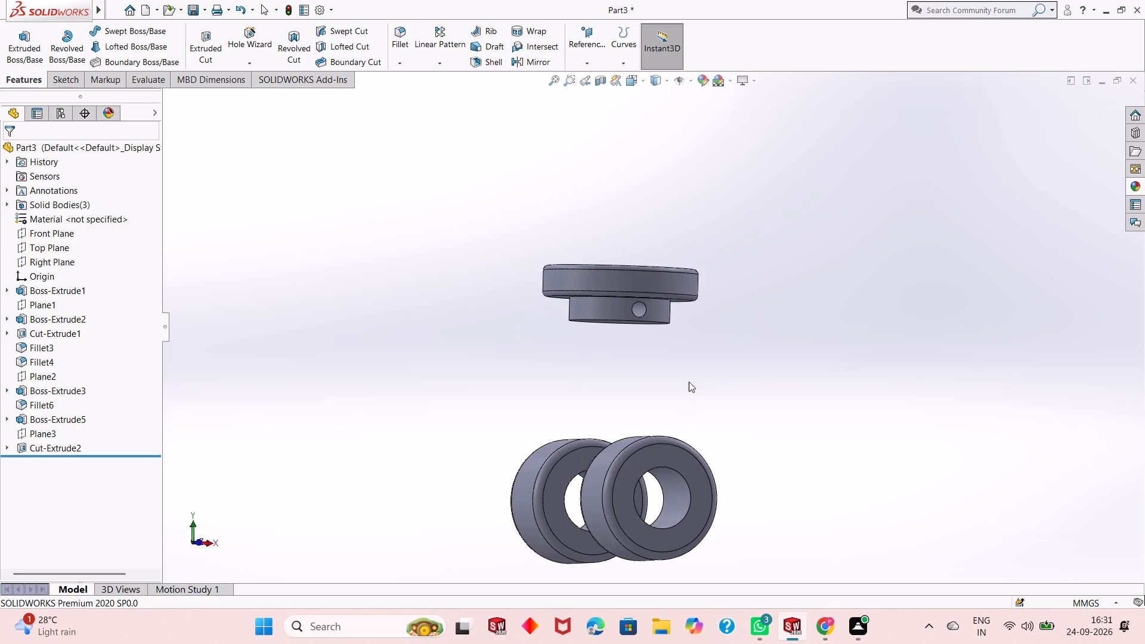
{"action": "scroll", "coordinate": [689, 382], "scroll_direction": "down", "scroll_amount": 1}
{"action": "scroll", "coordinate": [689, 382], "scroll_direction": "up", "scroll_amount": 1}
{"action": "middle_click_drag", "start_coordinate": [657, 366], "coordinate": [665, 240]}
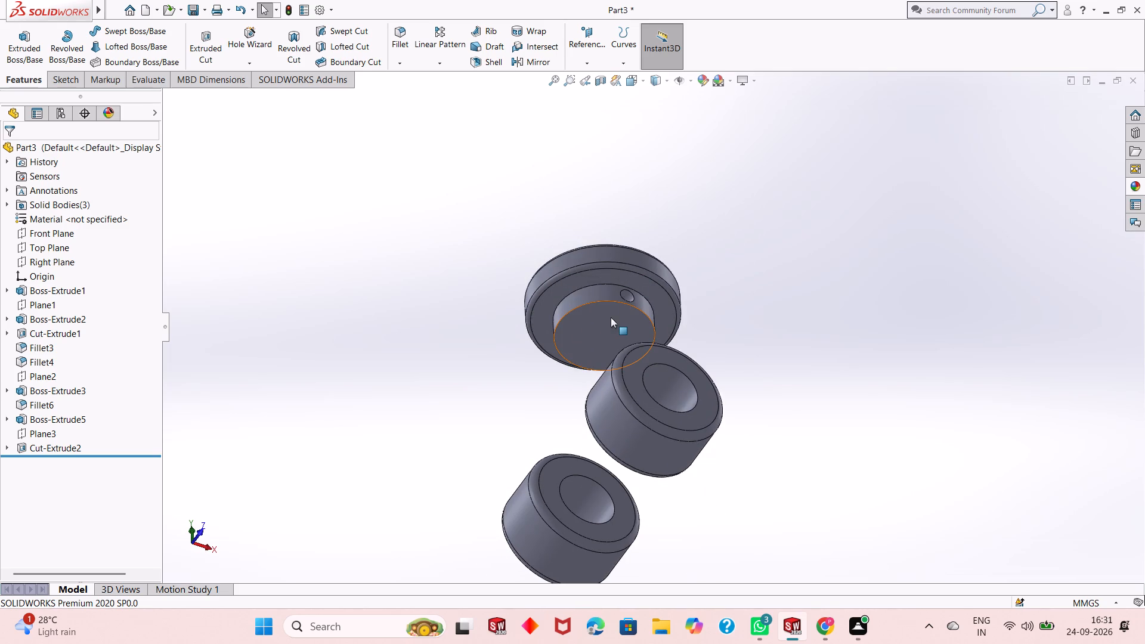
{"action": "left_click", "coordinate": [606, 326]}
{"action": "left_click", "coordinate": [656, 295]}
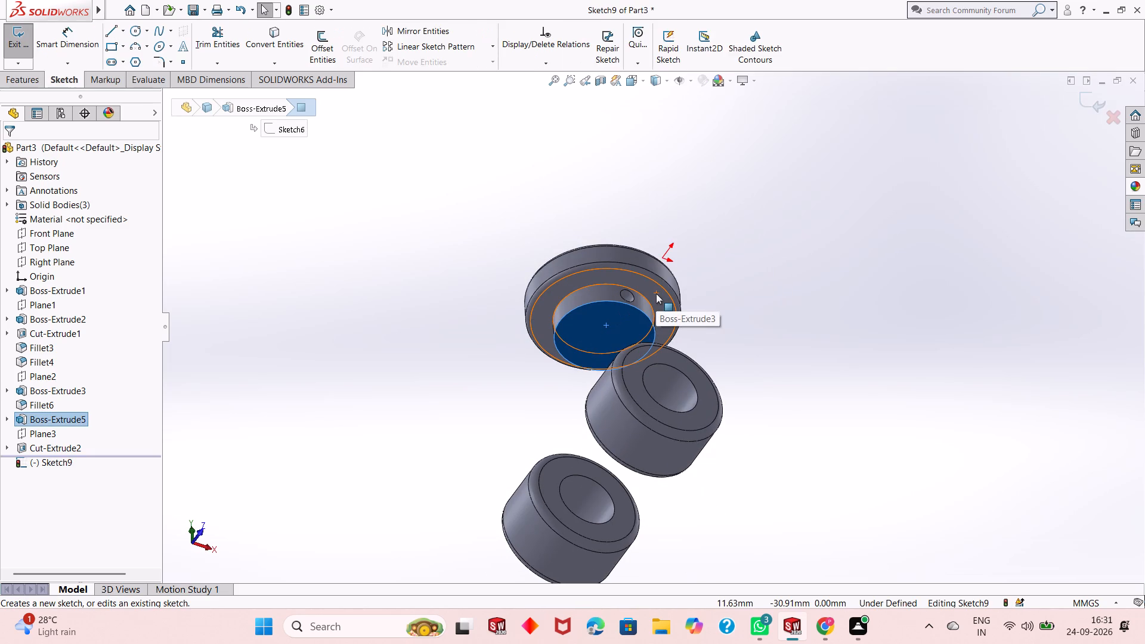
{"action": "key", "text": "ctrl+8"}
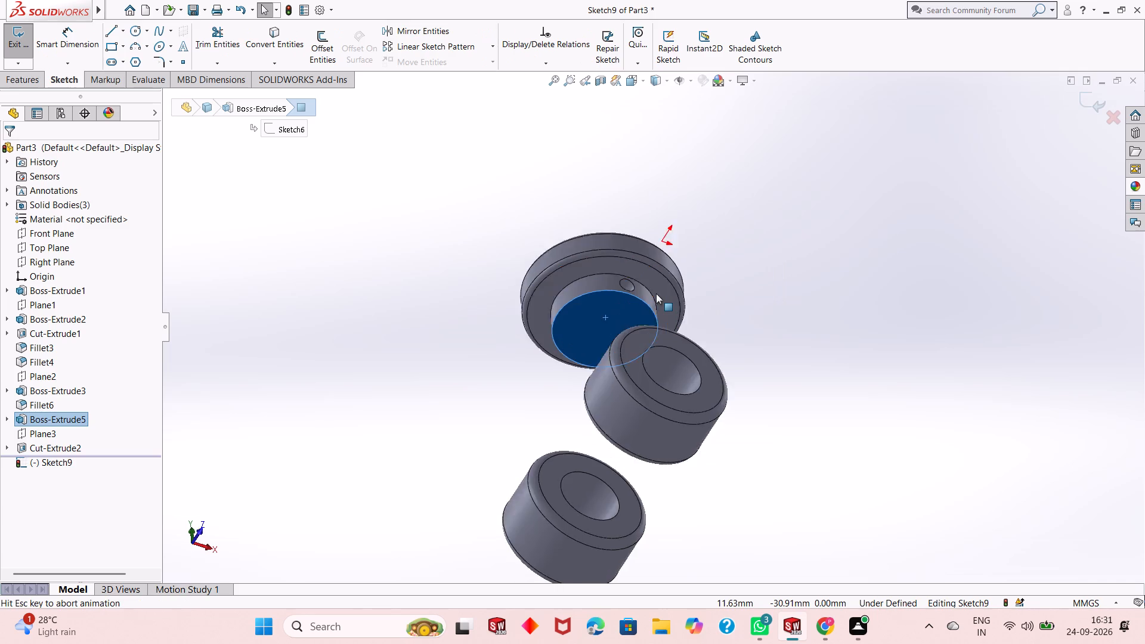
{"action": "key", "text": "Escape"}
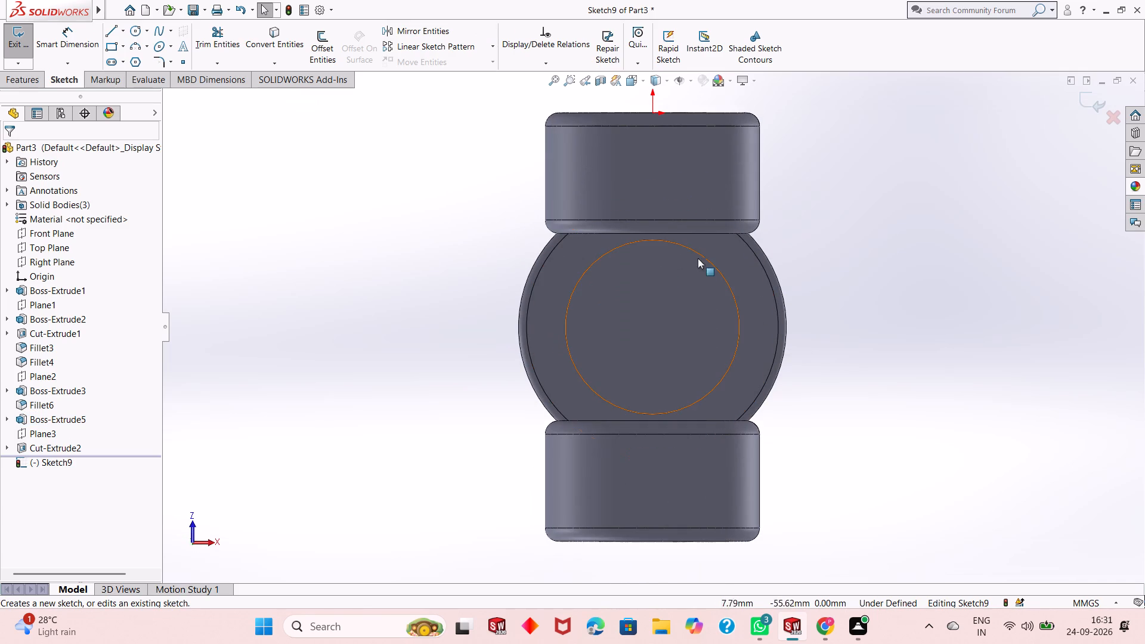
{"action": "left_click", "coordinate": [138, 32]}
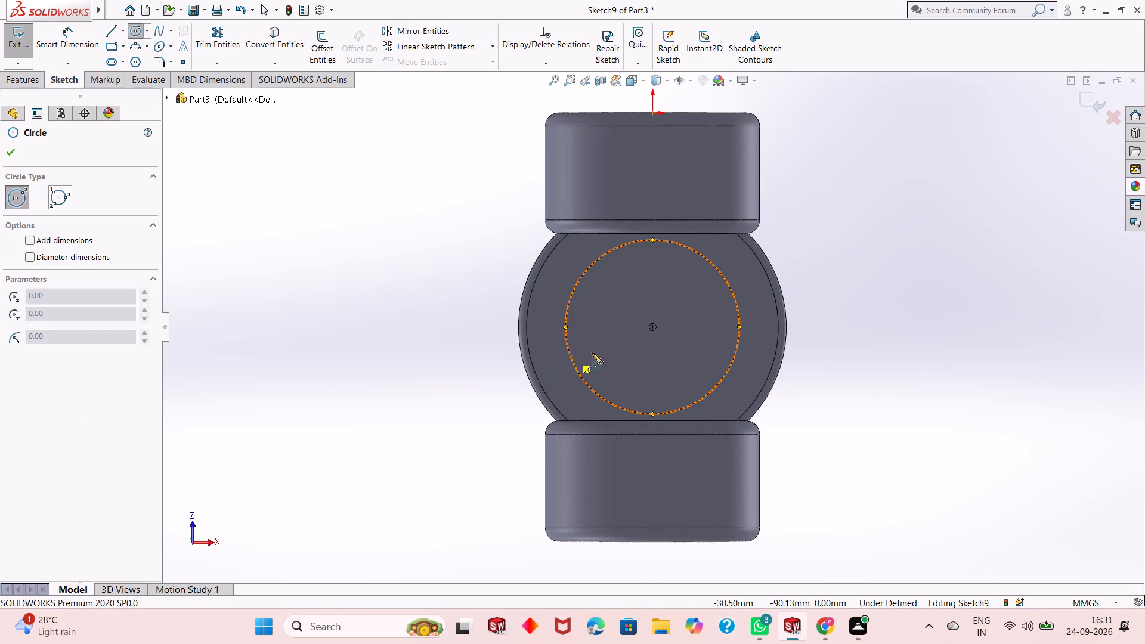
{"action": "left_click", "coordinate": [654, 328]}
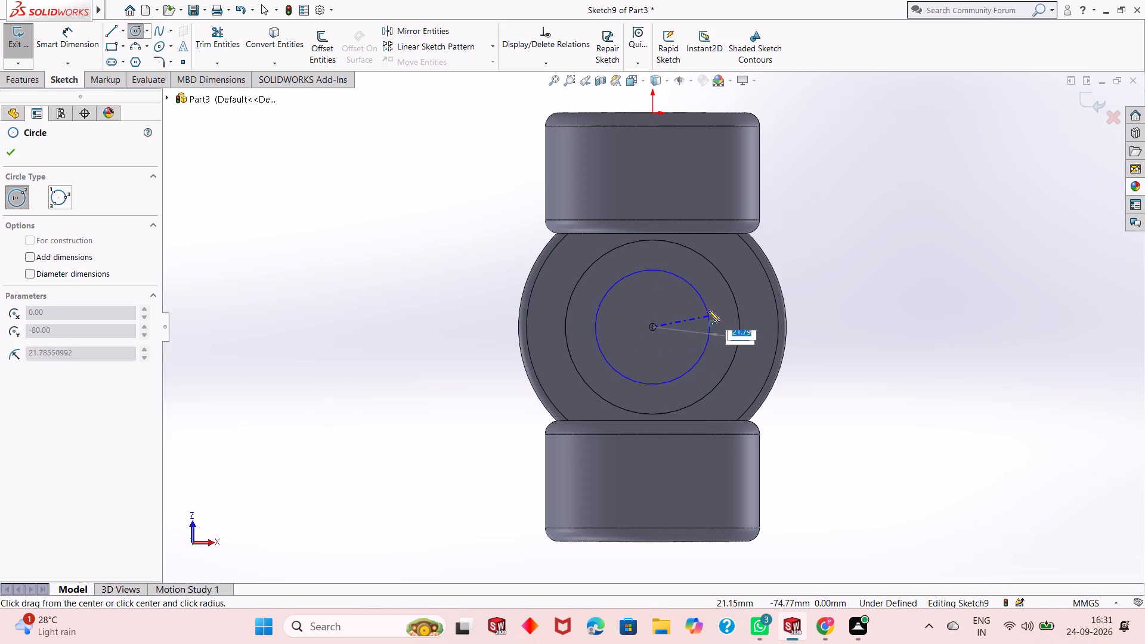
{"action": "left_click", "coordinate": [753, 352]}
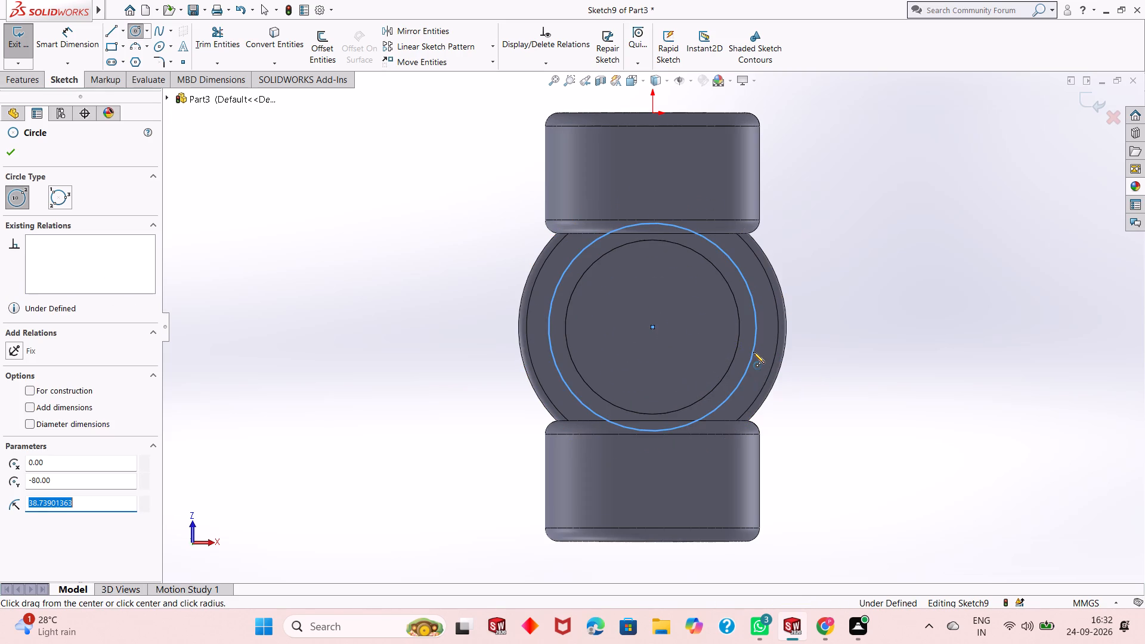
{"action": "right_click", "coordinate": [385, 231]}
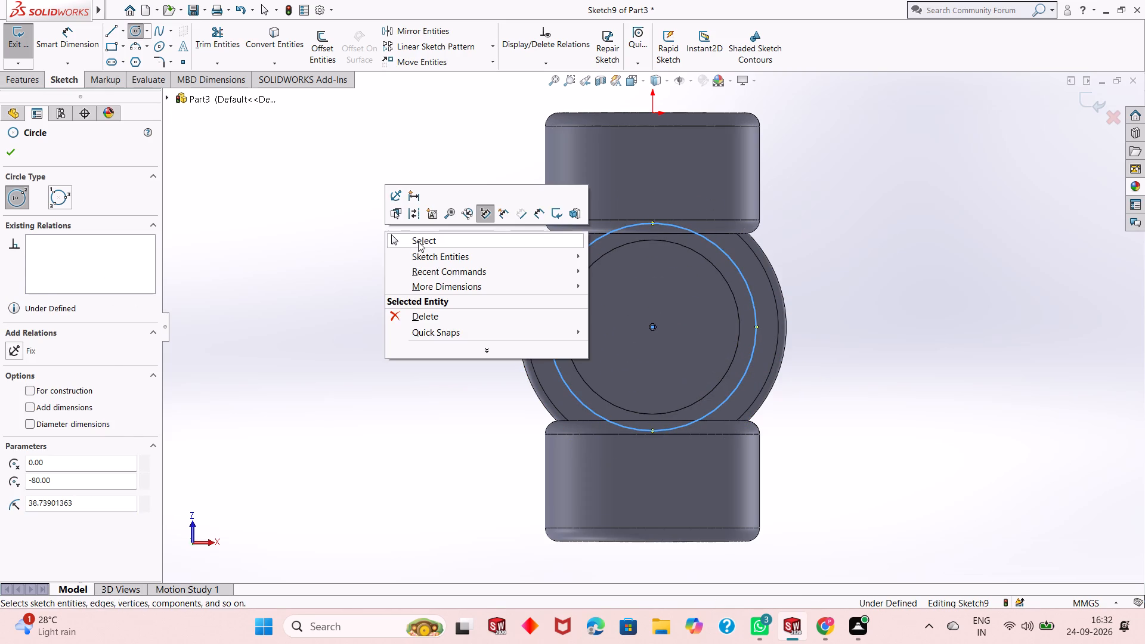
Dimension the circle on the boss's end face to a diameter of 80 mm.
{"action": "left_click", "coordinate": [418, 241]}
{"action": "left_click", "coordinate": [61, 36]}
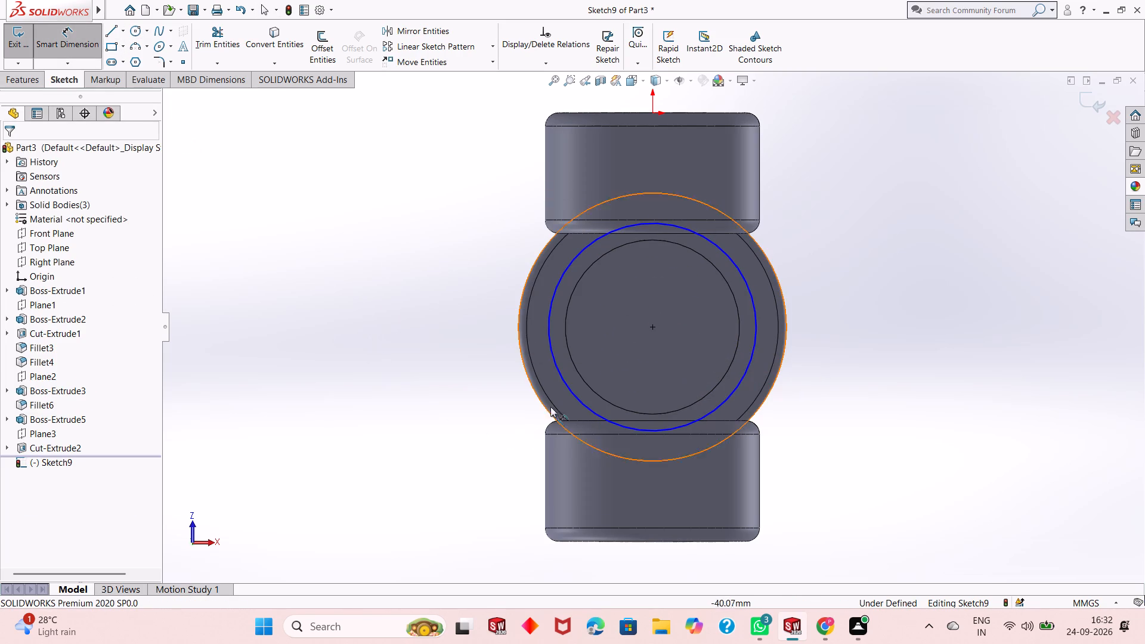
{"action": "left_click", "coordinate": [570, 392]}
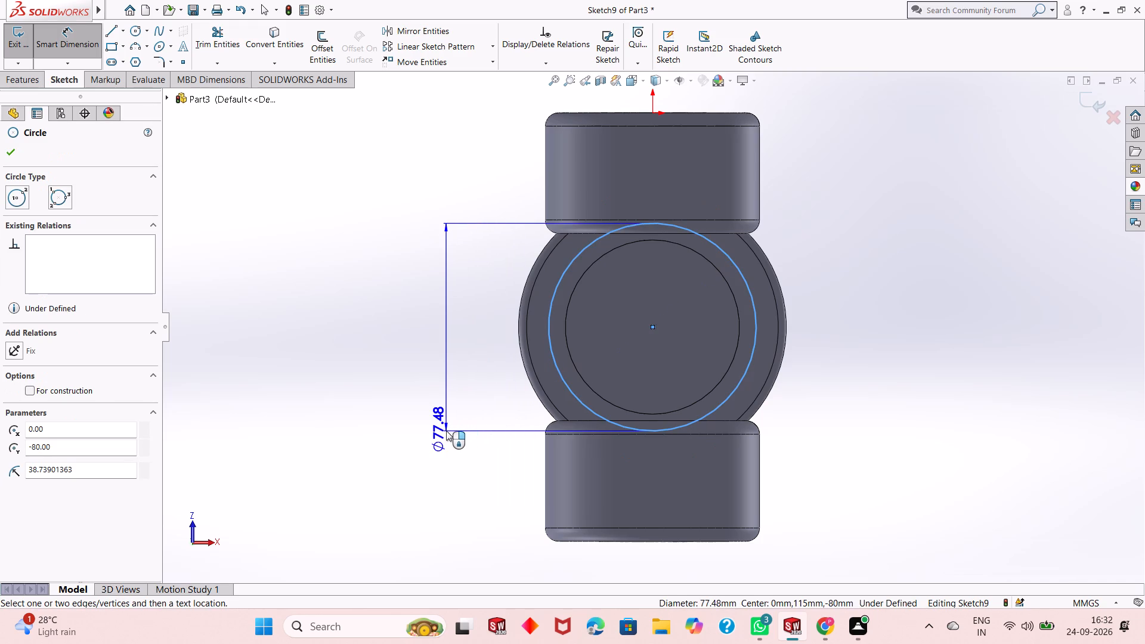
{"action": "left_click", "coordinate": [343, 515]}
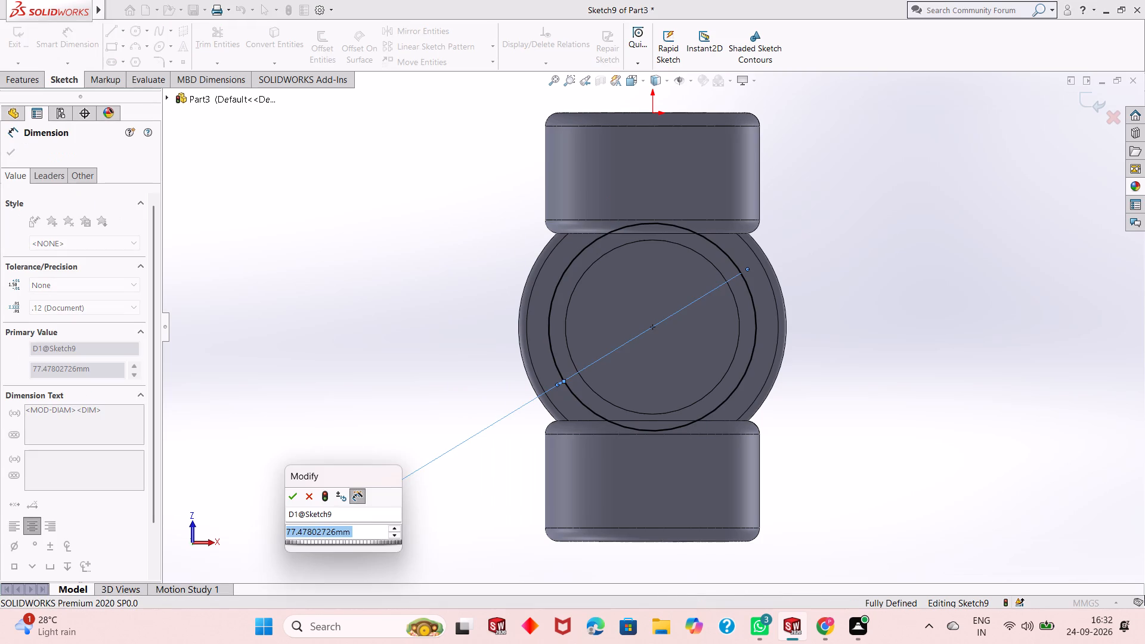
{"action": "type", "text": "80"}
{"action": "key", "text": "Return"}
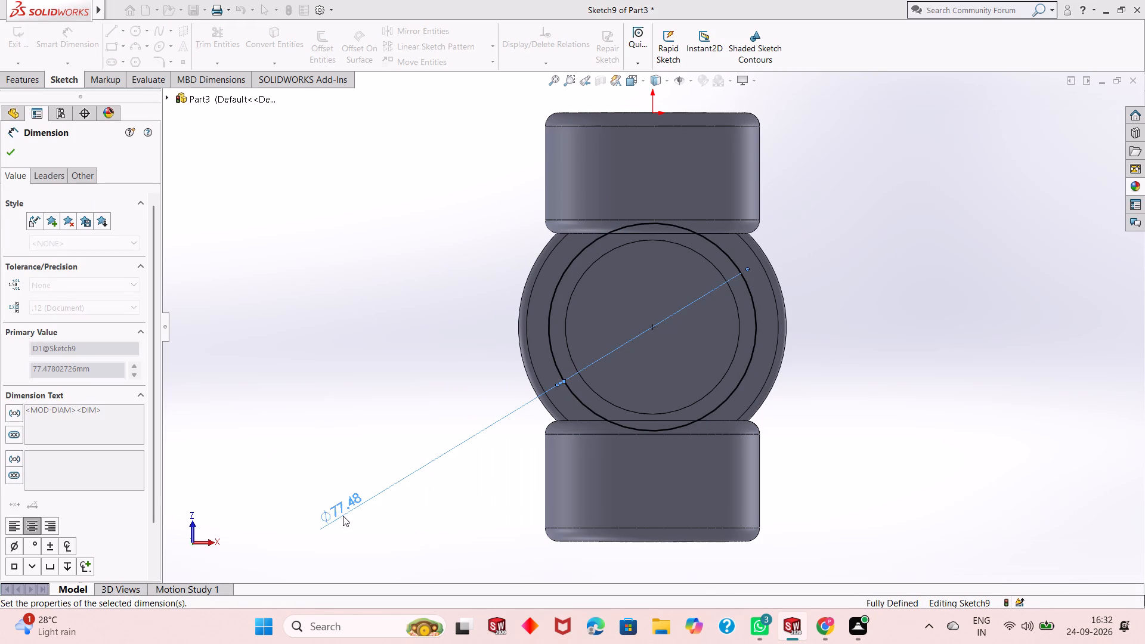
{"action": "right_click", "coordinate": [288, 236]}
{"action": "left_click", "coordinate": [326, 271]}
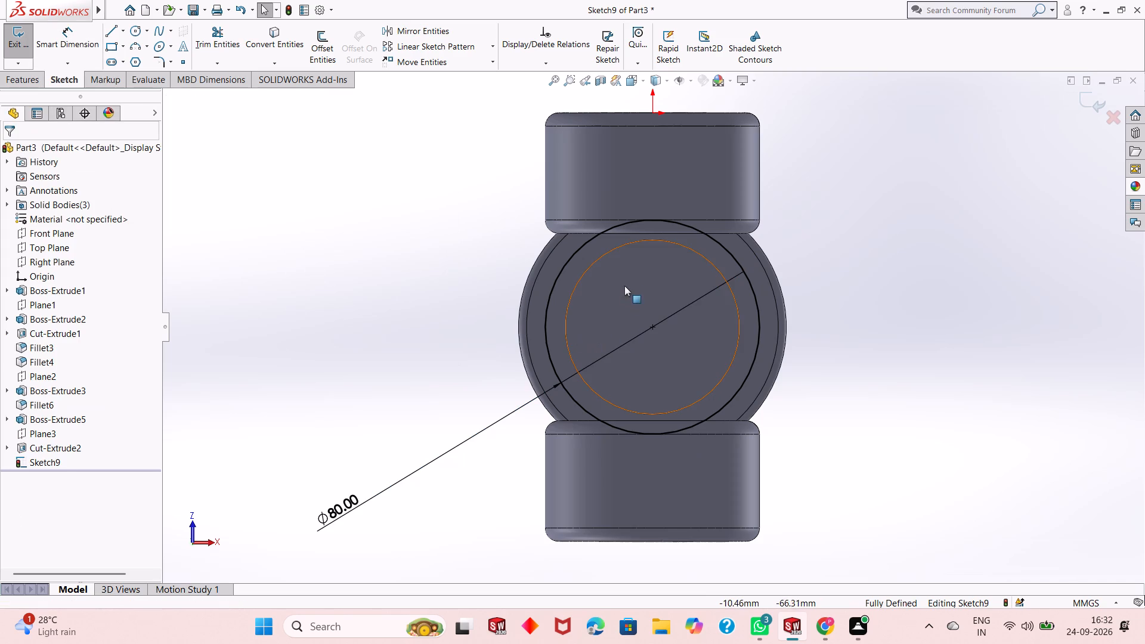
Extrude the 80 mm circle 60 mm outward from the boss's end face as a blind boss with Merge result on.
{"action": "middle_click_drag", "start_coordinate": [624, 276], "coordinate": [669, 397]}
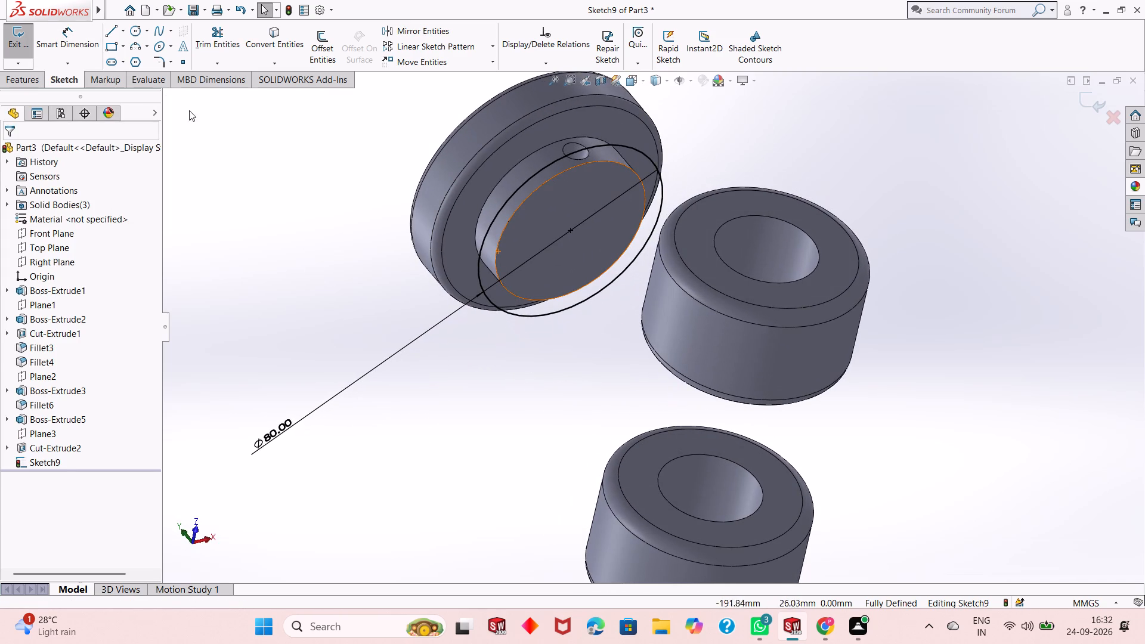
{"action": "left_click", "coordinate": [24, 79]}
{"action": "left_click", "coordinate": [23, 44]}
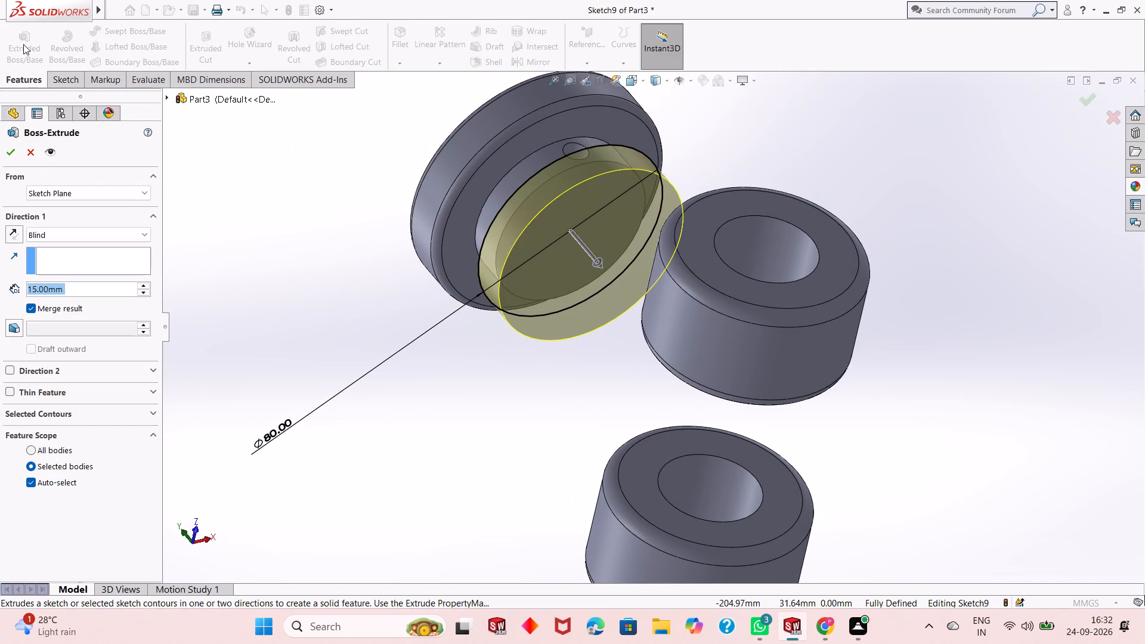
{"action": "middle_click_drag", "start_coordinate": [617, 203], "coordinate": [658, 302]}
{"action": "double_click", "coordinate": [68, 286]}
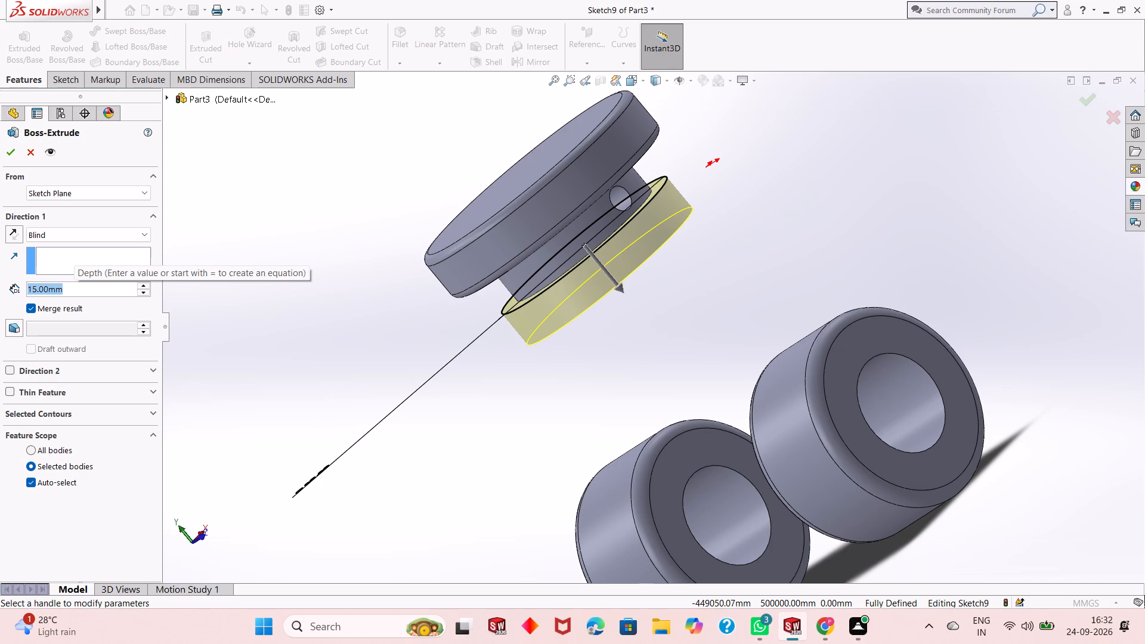
{"action": "type", "text": "98"}
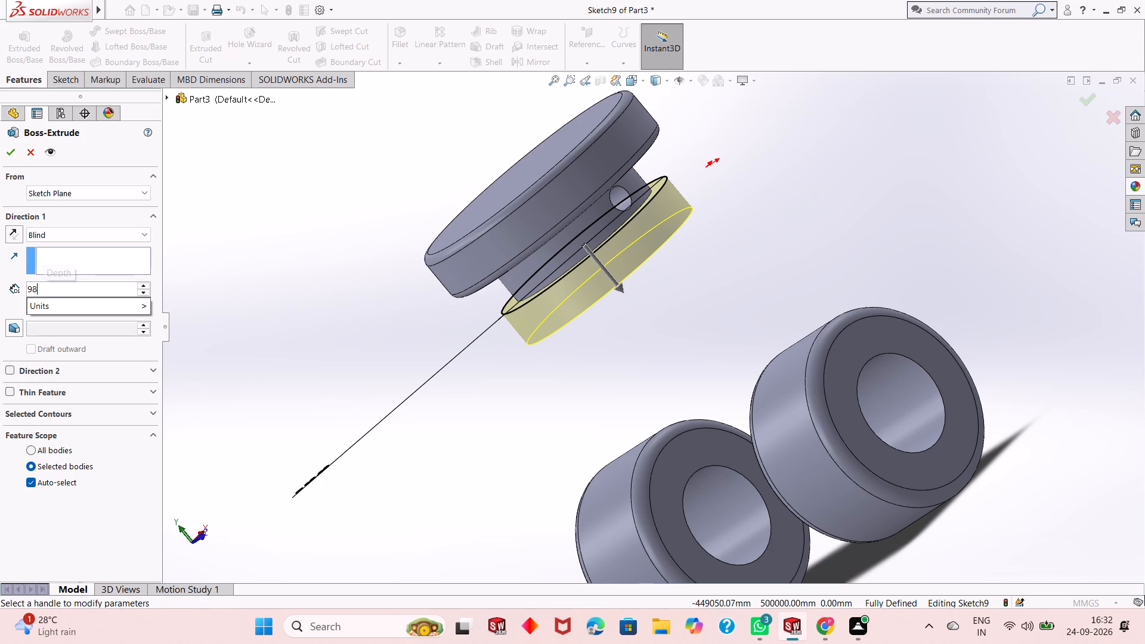
{"action": "key", "text": "BackSpace"}
{"action": "type", "text": "5-"}
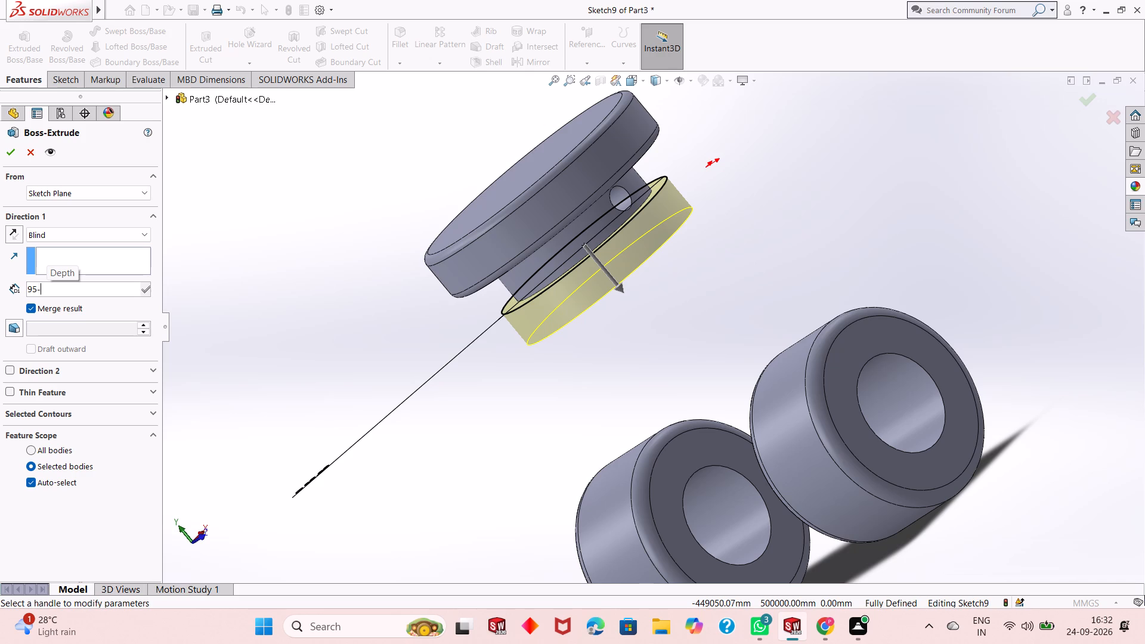
{"action": "type", "text": "35"}
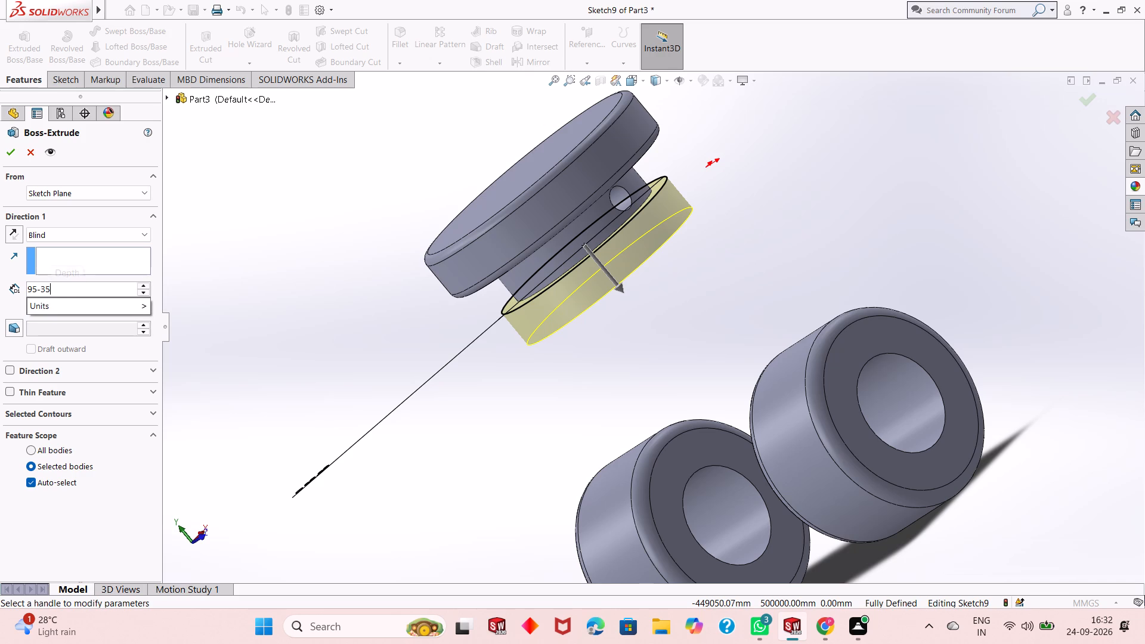
{"action": "key", "text": "Return"}
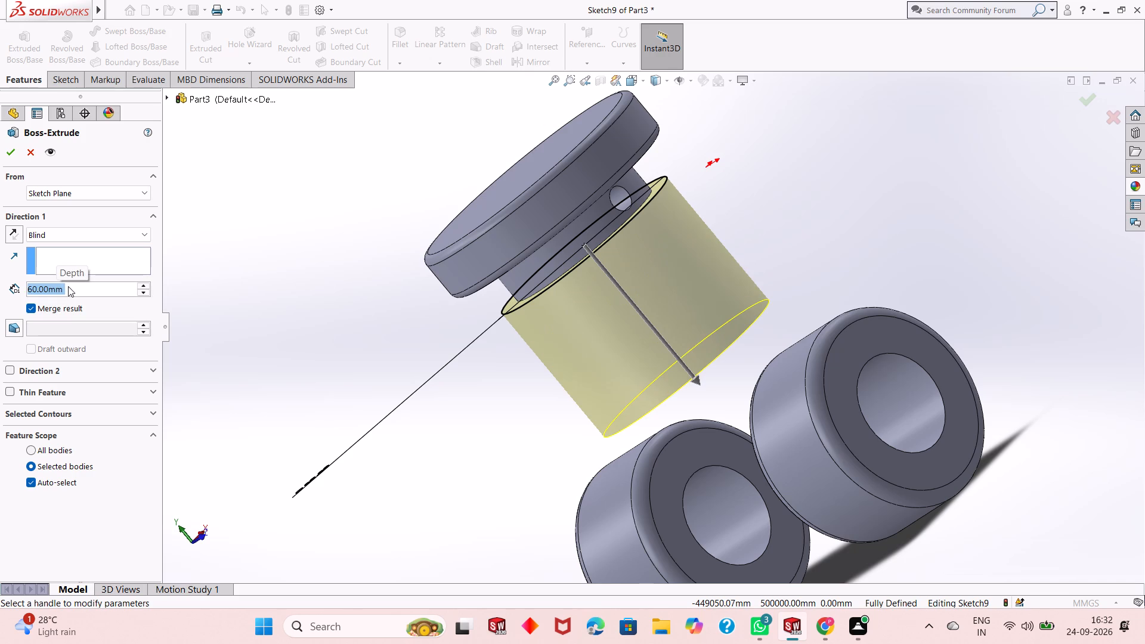
{"action": "left_click", "coordinate": [10, 154]}
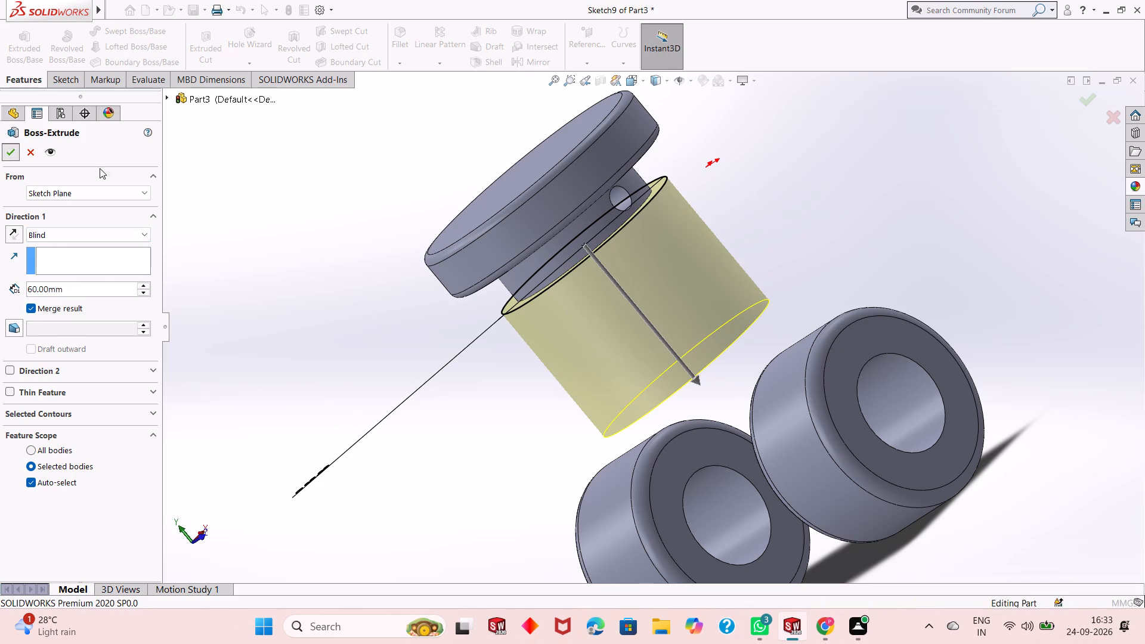
{"action": "left_click", "coordinate": [355, 287]}
Examine the 80 mm cylinder beneath the disc and its position above the two bored cylinders from several angles.
{"action": "middle_click_drag", "start_coordinate": [484, 337], "coordinate": [579, 280]}
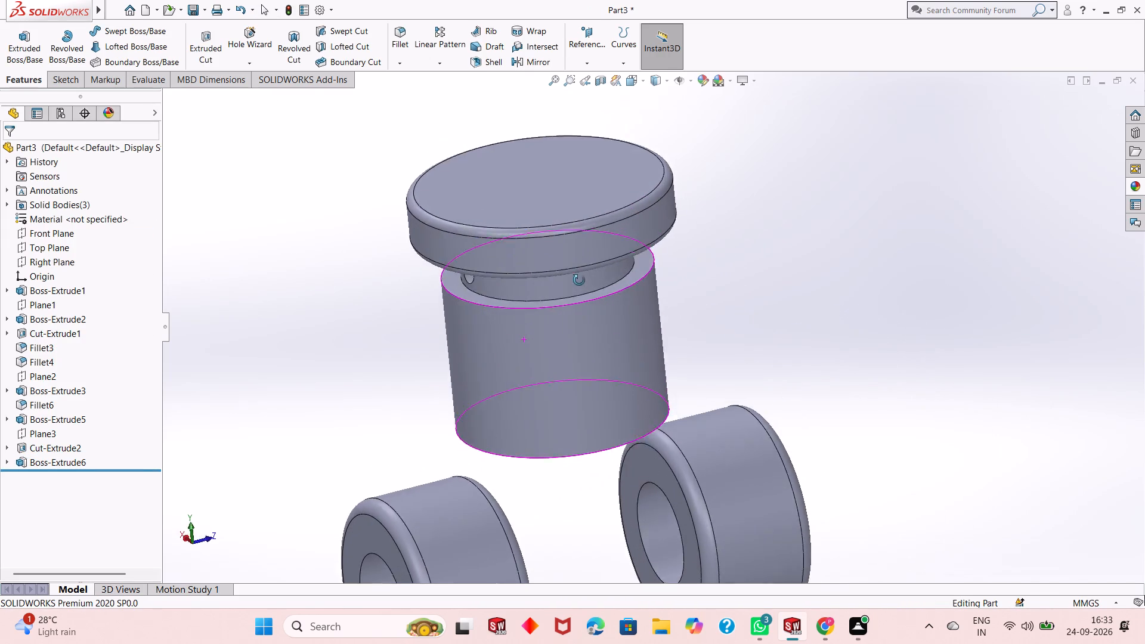
{"action": "middle_click_drag", "start_coordinate": [579, 280], "coordinate": [567, 241]}
{"action": "scroll", "coordinate": [567, 258], "scroll_direction": "up", "scroll_amount": 3}
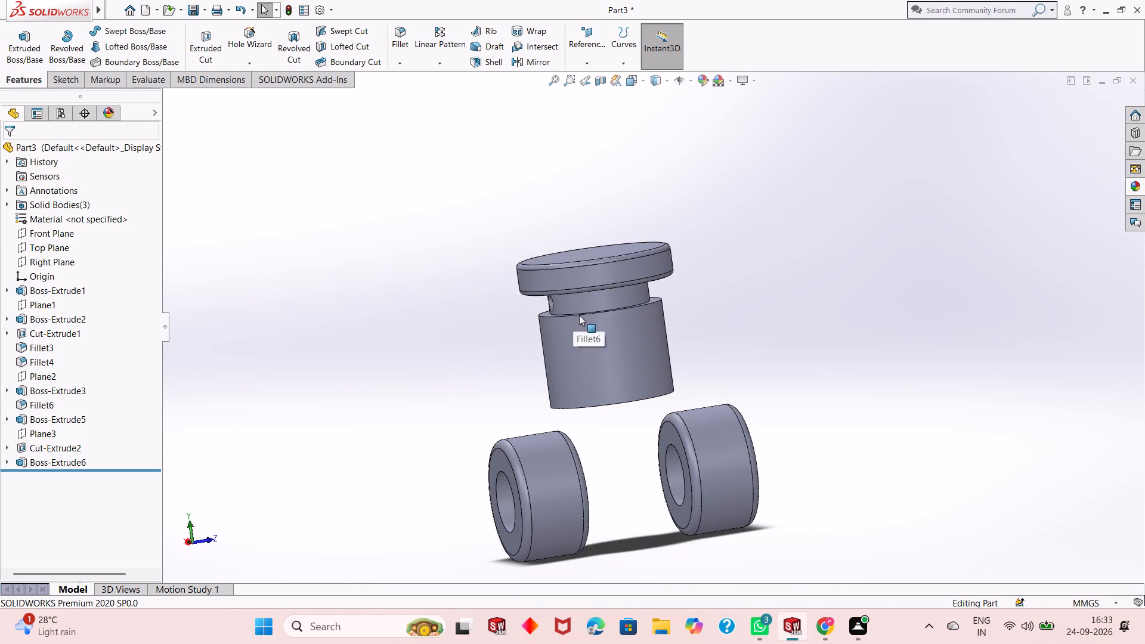
{"action": "middle_click_drag", "start_coordinate": [580, 315], "coordinate": [590, 365]}
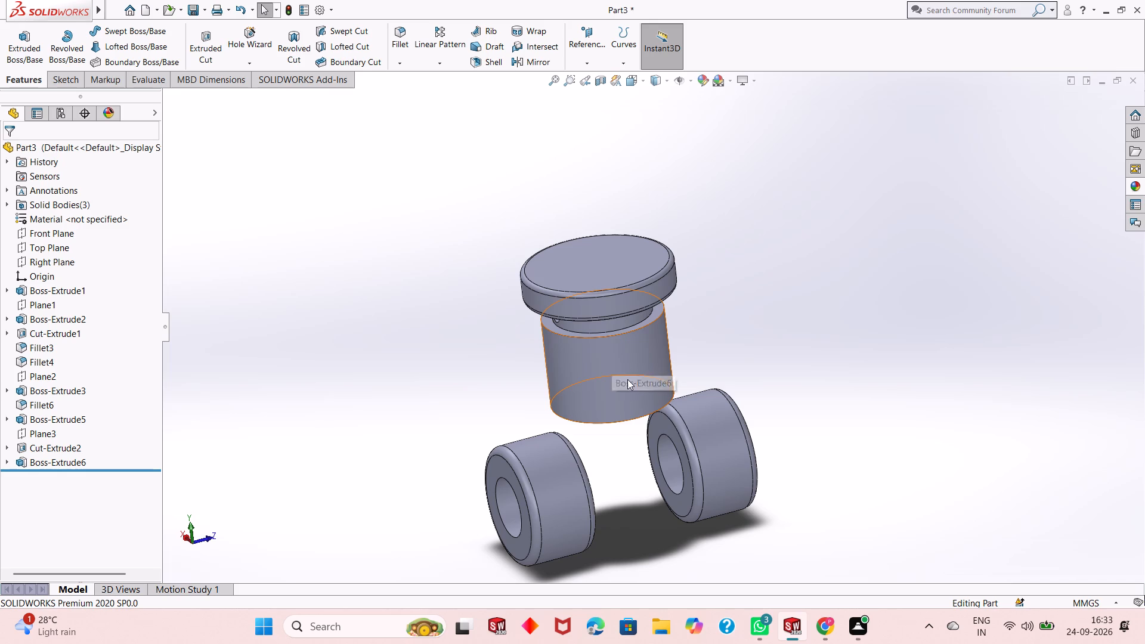
{"action": "middle_click_drag", "start_coordinate": [627, 379], "coordinate": [620, 328]}
{"action": "middle_click_drag", "start_coordinate": [618, 468], "coordinate": [611, 404]}
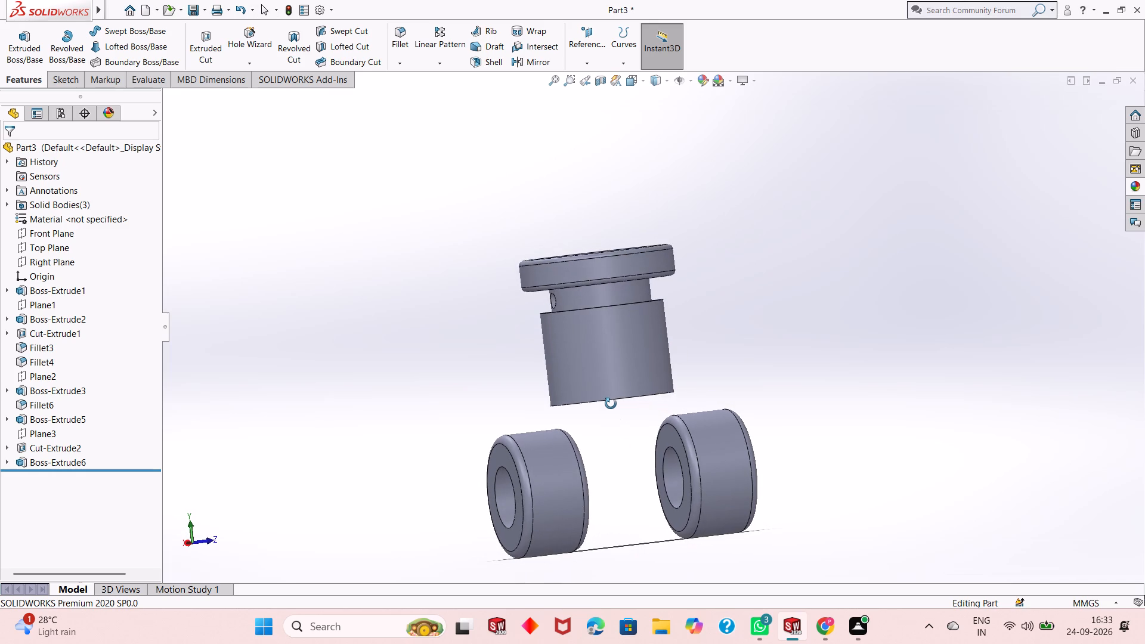
{"action": "middle_click_drag", "start_coordinate": [611, 404], "coordinate": [612, 411]}
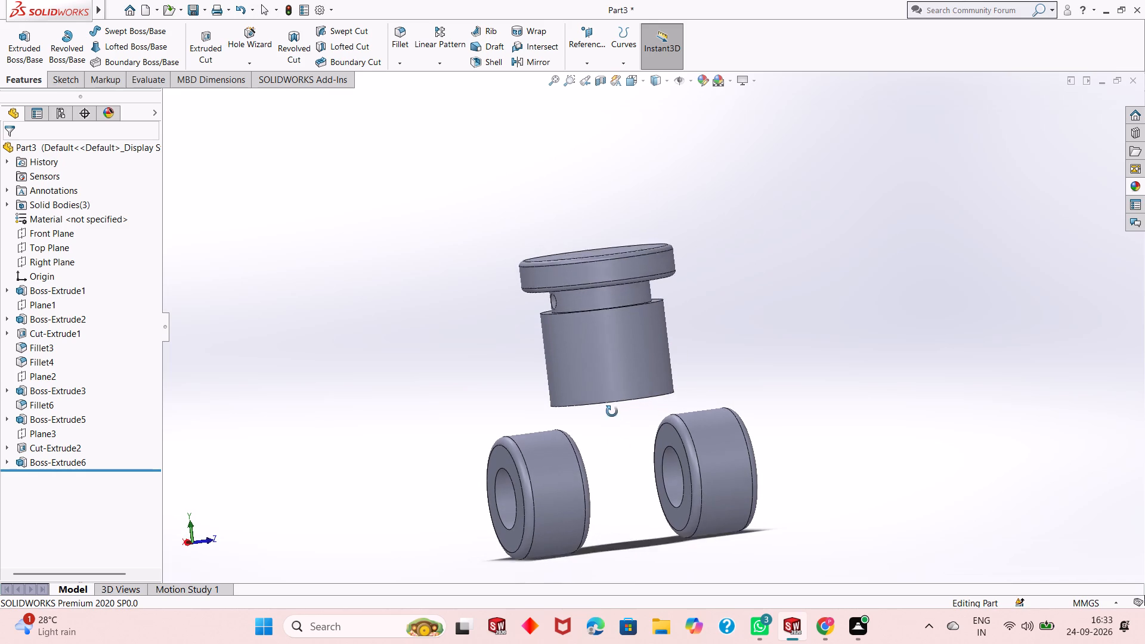
{"action": "middle_click_drag", "start_coordinate": [612, 411], "coordinate": [614, 442]}
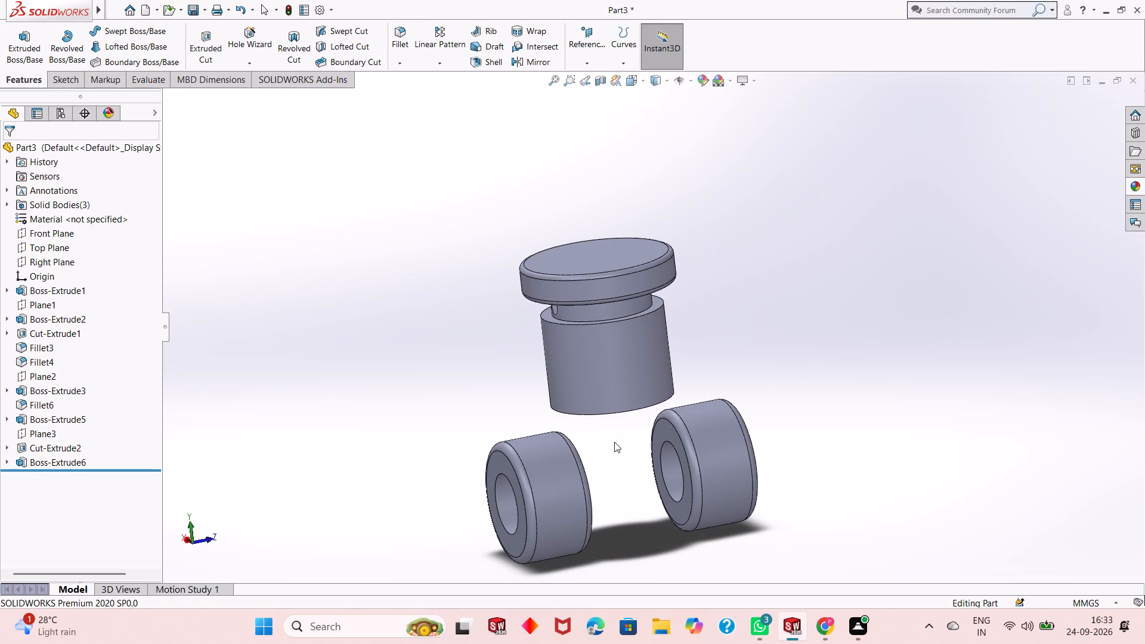
{"action": "scroll", "coordinate": [614, 405], "scroll_direction": "down", "scroll_amount": 1}
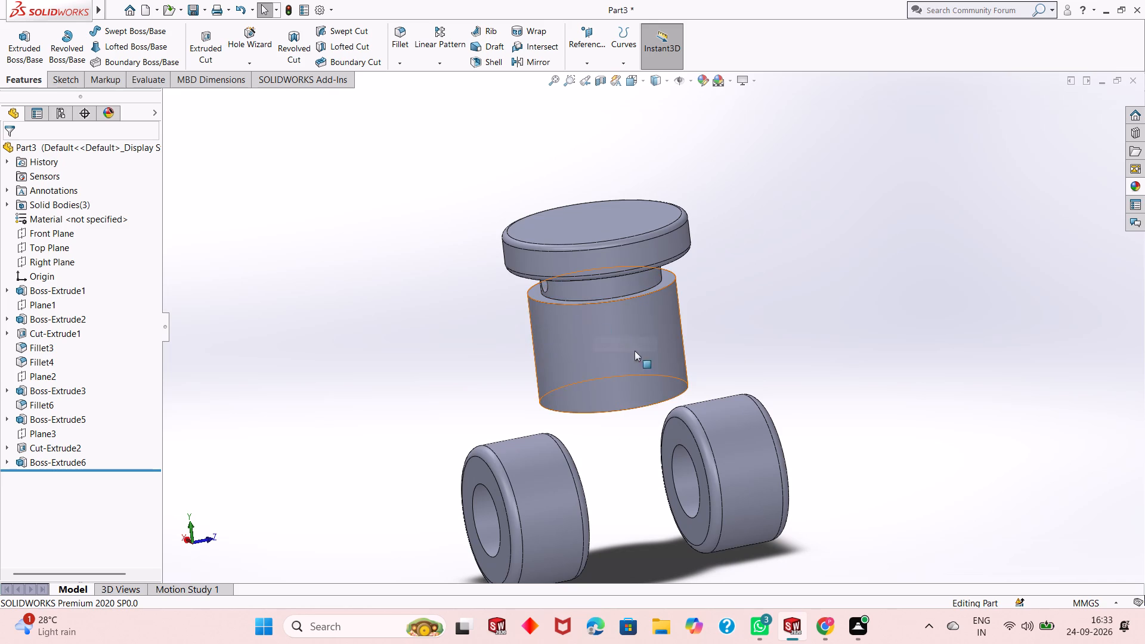
{"action": "scroll", "coordinate": [636, 363], "scroll_direction": "up", "scroll_amount": 3}
{"action": "middle_click_drag", "start_coordinate": [691, 332], "coordinate": [708, 309]}
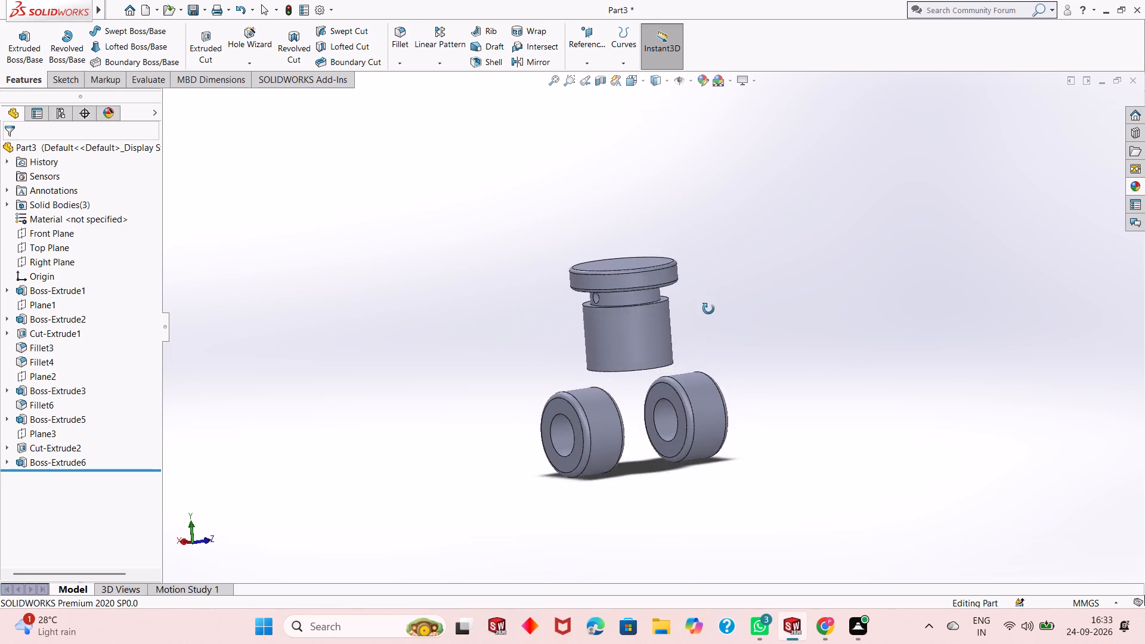
{"action": "middle_click_drag", "start_coordinate": [708, 309], "coordinate": [666, 295]}
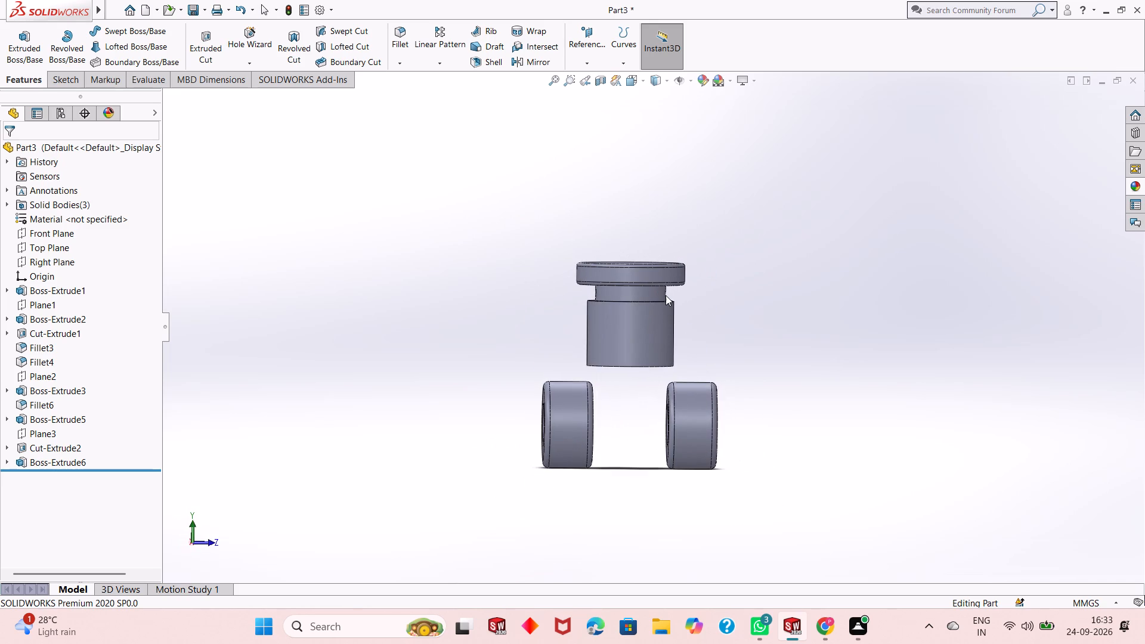
{"action": "scroll", "coordinate": [652, 357], "scroll_direction": "down", "scroll_amount": 3}
{"action": "scroll", "coordinate": [636, 395], "scroll_direction": "up", "scroll_amount": 2}
{"action": "middle_click_drag", "start_coordinate": [633, 404], "coordinate": [671, 493]}
{"action": "middle_click_drag", "start_coordinate": [649, 402], "coordinate": [661, 270]}
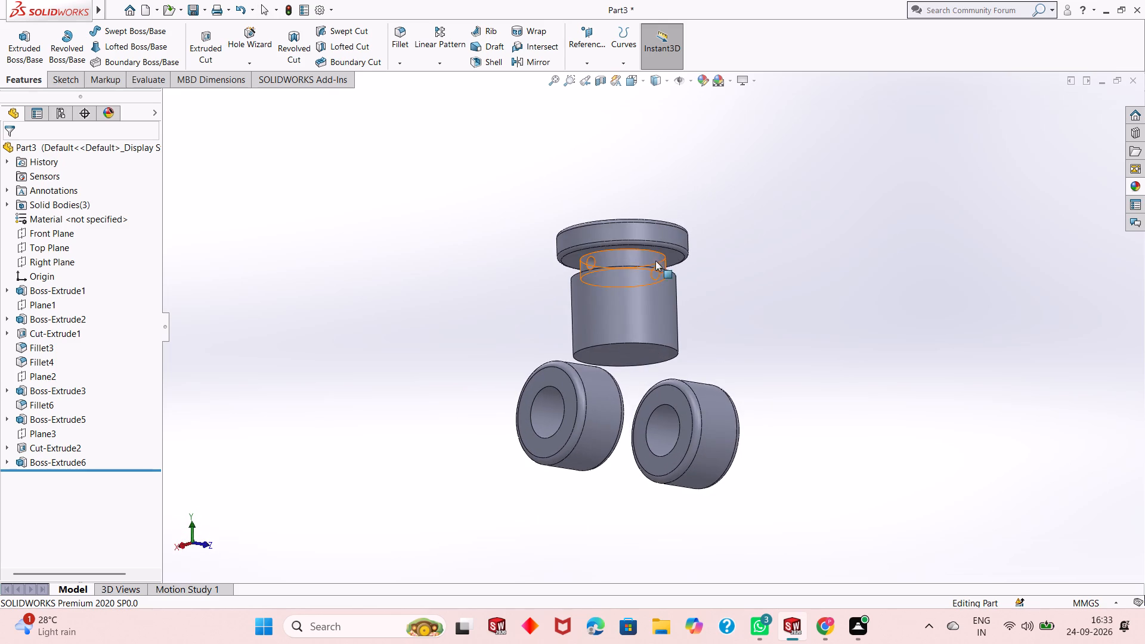
{"action": "middle_click_drag", "start_coordinate": [618, 292], "coordinate": [609, 336]}
{"action": "scroll", "coordinate": [632, 322], "scroll_direction": "down", "scroll_amount": 3}
{"action": "scroll", "coordinate": [636, 391], "scroll_direction": "up", "scroll_amount": 2}
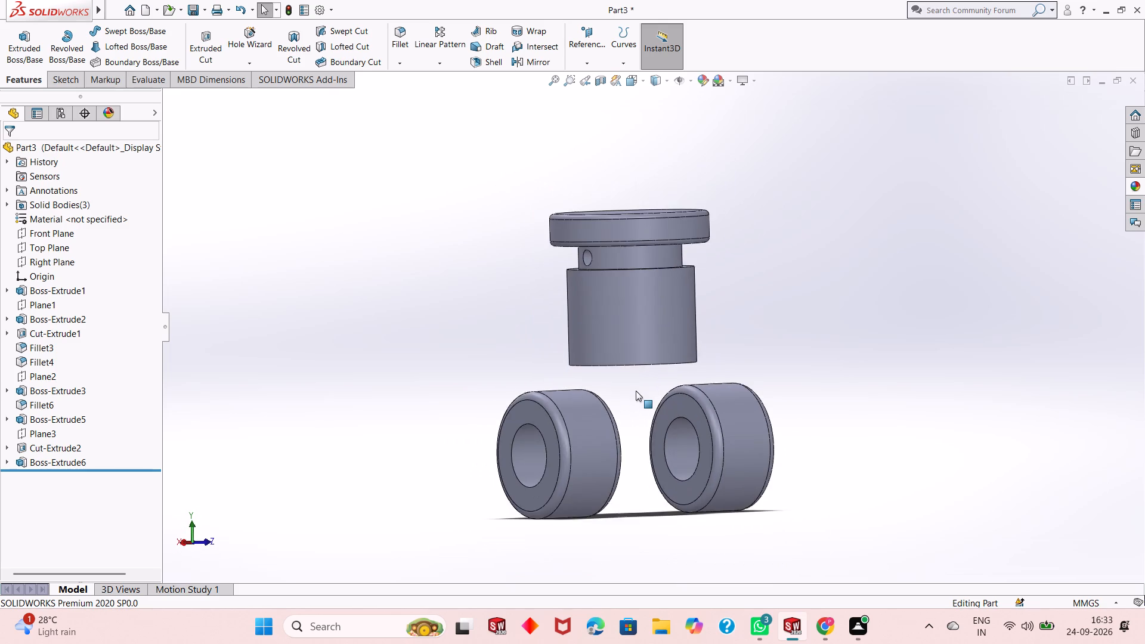
{"action": "middle_click_drag", "start_coordinate": [636, 392], "coordinate": [635, 408]}
{"action": "scroll", "coordinate": [635, 408], "scroll_direction": "down", "scroll_amount": 2}
{"action": "scroll", "coordinate": [635, 408], "scroll_direction": "up", "scroll_amount": 1}
{"action": "scroll", "coordinate": [650, 304], "scroll_direction": "down", "scroll_amount": 2}
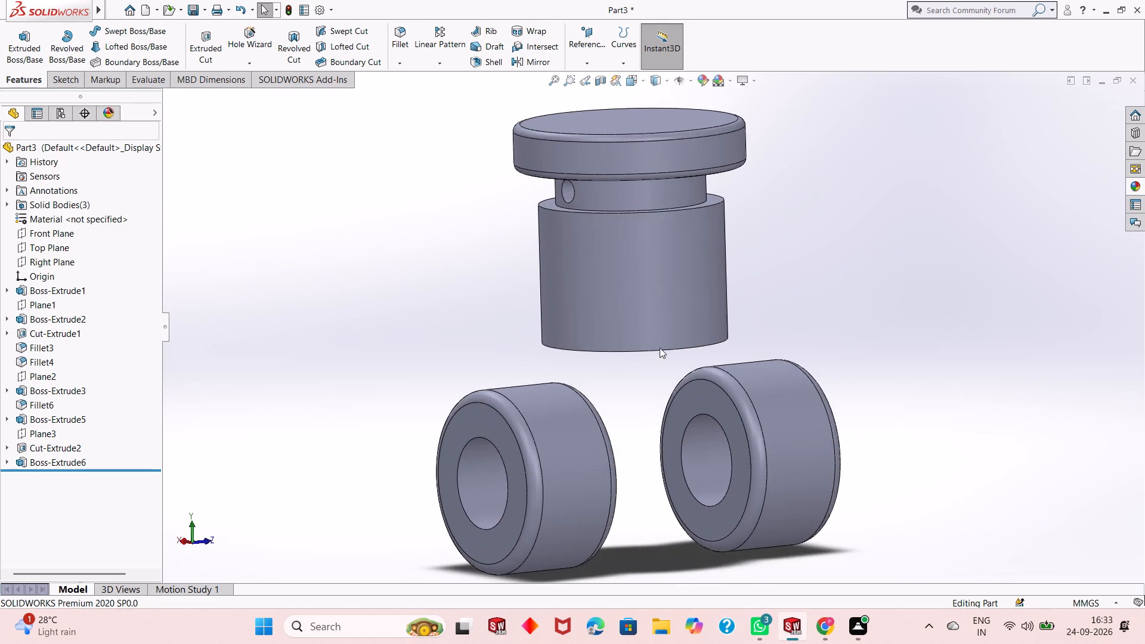
{"action": "scroll", "coordinate": [635, 407], "scroll_direction": "up", "scroll_amount": 2}
{"action": "scroll", "coordinate": [634, 379], "scroll_direction": "down", "scroll_amount": 2}
{"action": "scroll", "coordinate": [634, 379], "scroll_direction": "up", "scroll_amount": 3}
{"action": "middle_click_drag", "start_coordinate": [634, 379], "coordinate": [621, 364]}
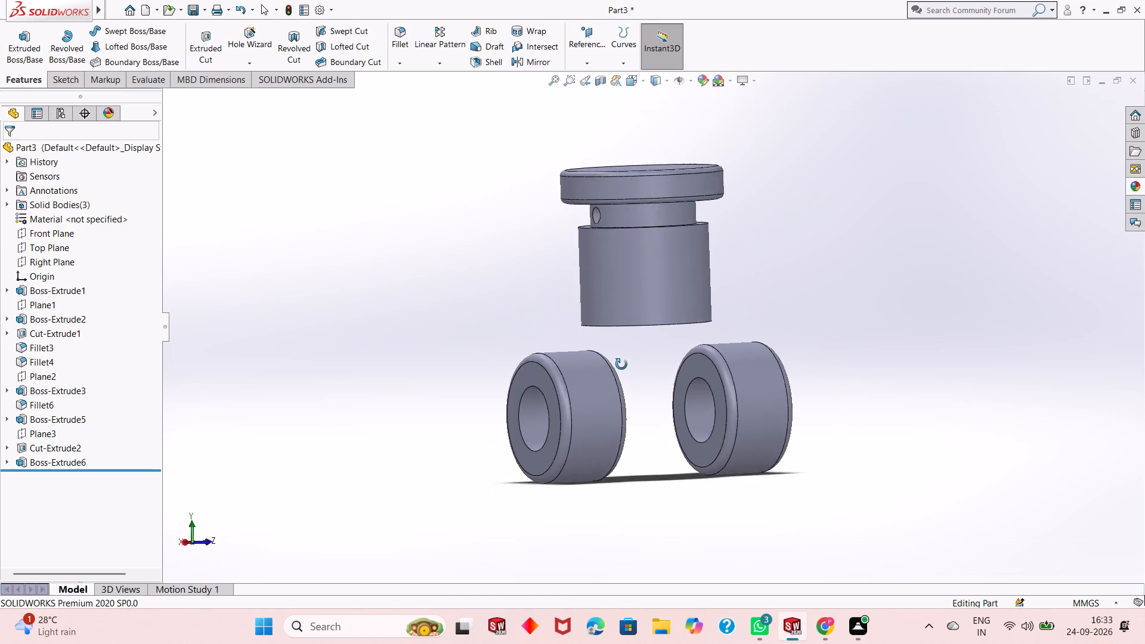
{"action": "middle_click_drag", "start_coordinate": [621, 364], "coordinate": [589, 363]}
{"action": "middle_click_drag", "start_coordinate": [589, 363], "coordinate": [590, 362]}
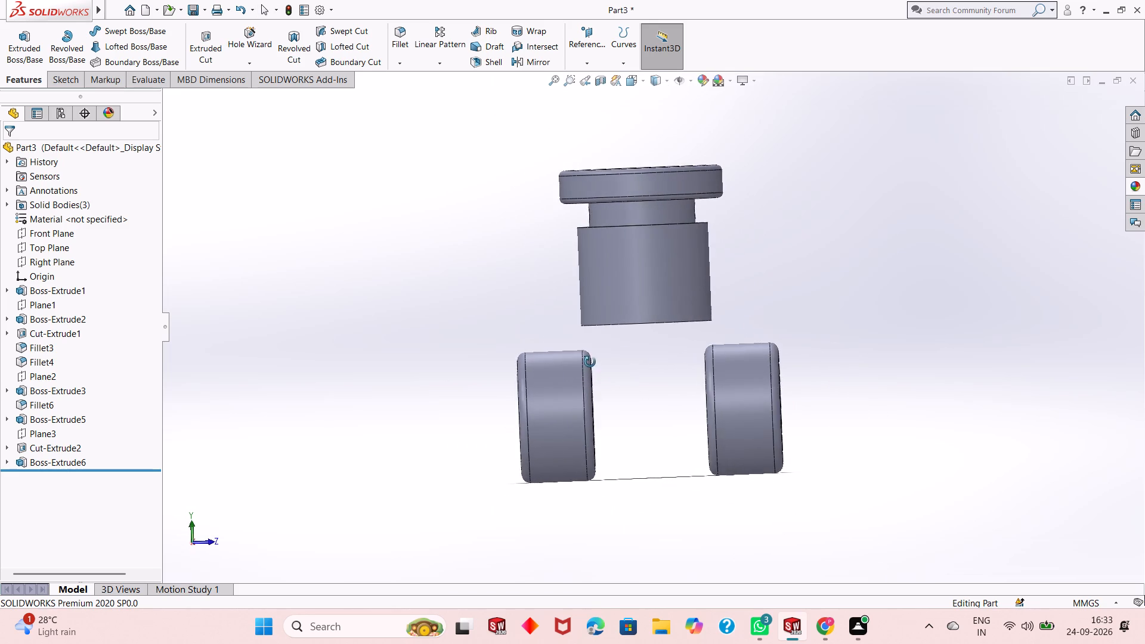
{"action": "middle_click_drag", "start_coordinate": [590, 362], "coordinate": [757, 350]}
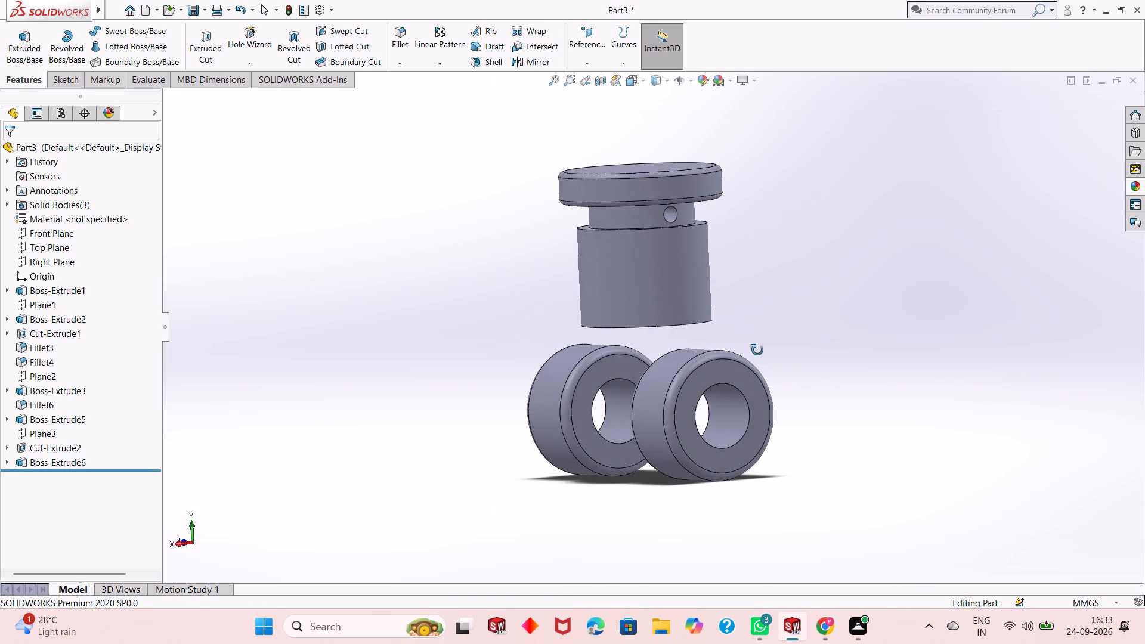
{"action": "middle_click_drag", "start_coordinate": [757, 350], "coordinate": [614, 370]}
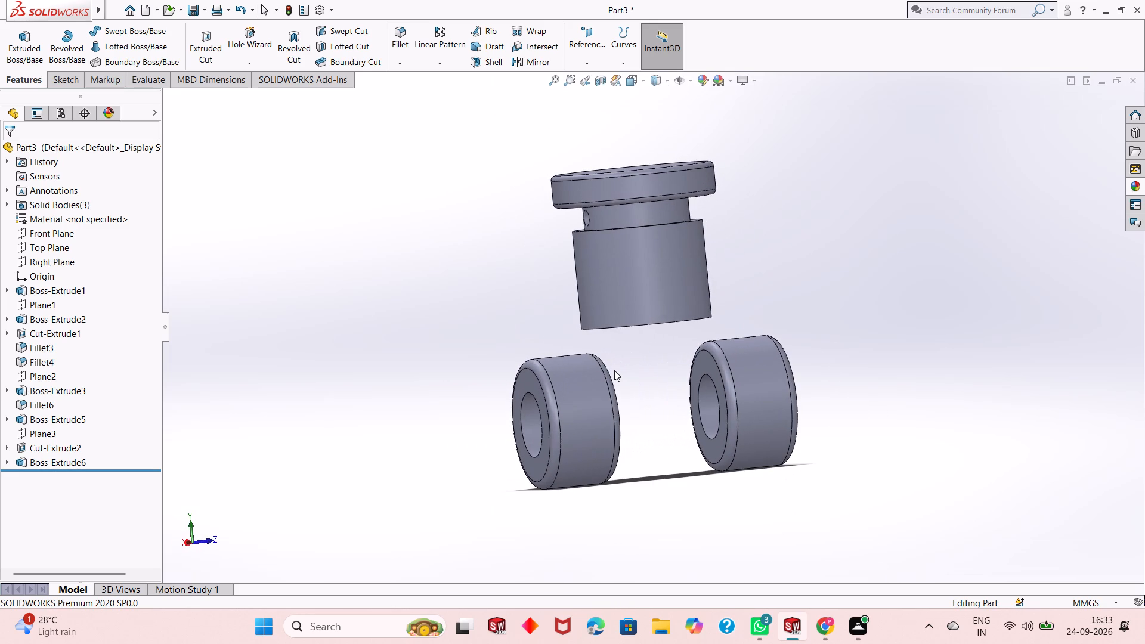
{"action": "scroll", "coordinate": [655, 348], "scroll_direction": "down", "scroll_amount": 2}
{"action": "scroll", "coordinate": [646, 367], "scroll_direction": "up", "scroll_amount": 2}
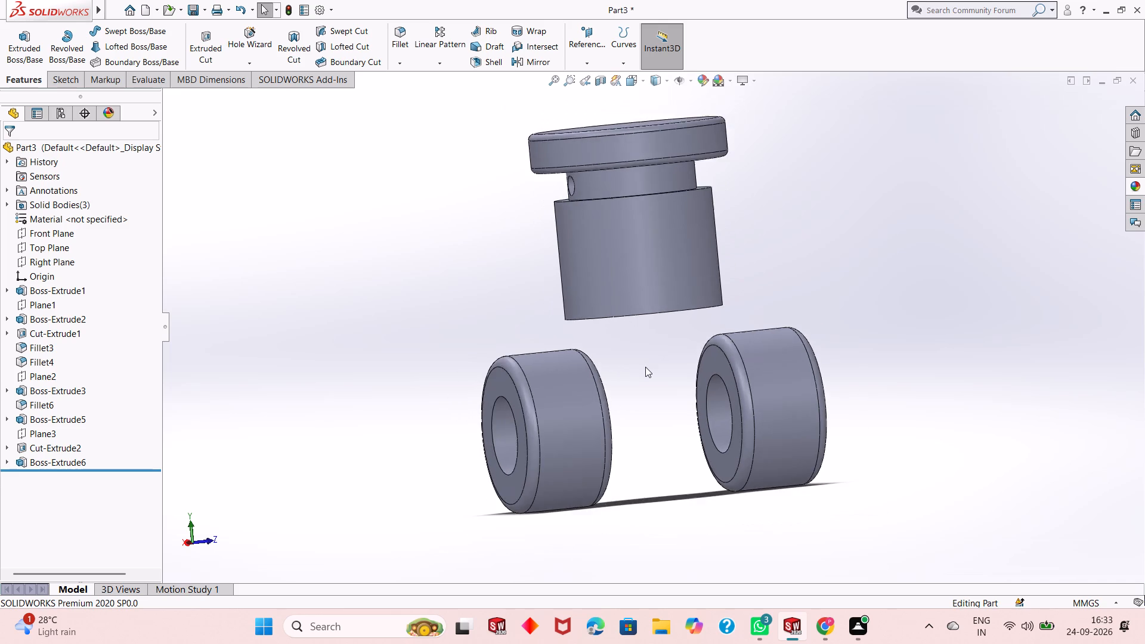
{"action": "scroll", "coordinate": [645, 367], "scroll_direction": "up", "scroll_amount": 1}
{"action": "scroll", "coordinate": [671, 271], "scroll_direction": "down", "scroll_amount": 1}
{"action": "middle_click_drag", "start_coordinate": [652, 371], "coordinate": [683, 365]}
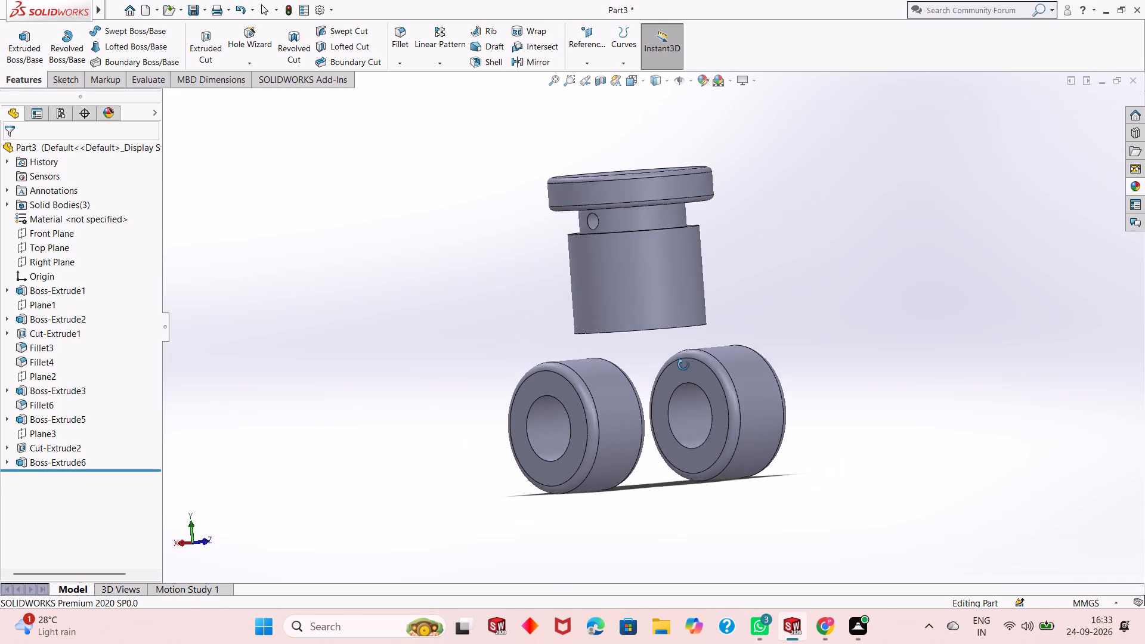
{"action": "middle_click_drag", "start_coordinate": [683, 365], "coordinate": [592, 384]}
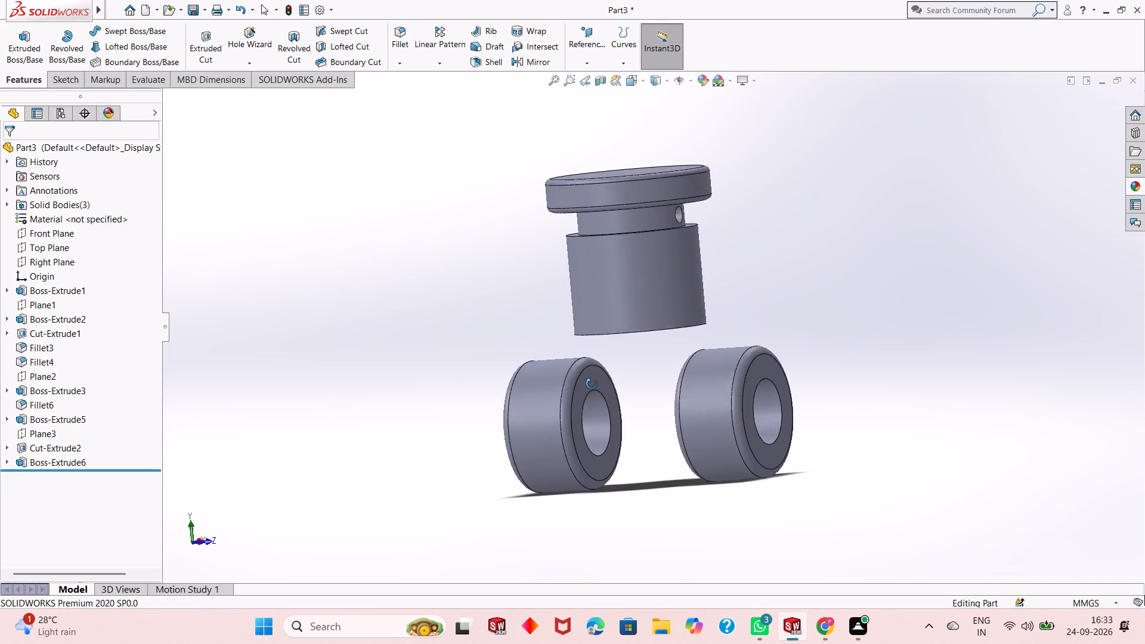
{"action": "middle_click_drag", "start_coordinate": [592, 384], "coordinate": [680, 376]}
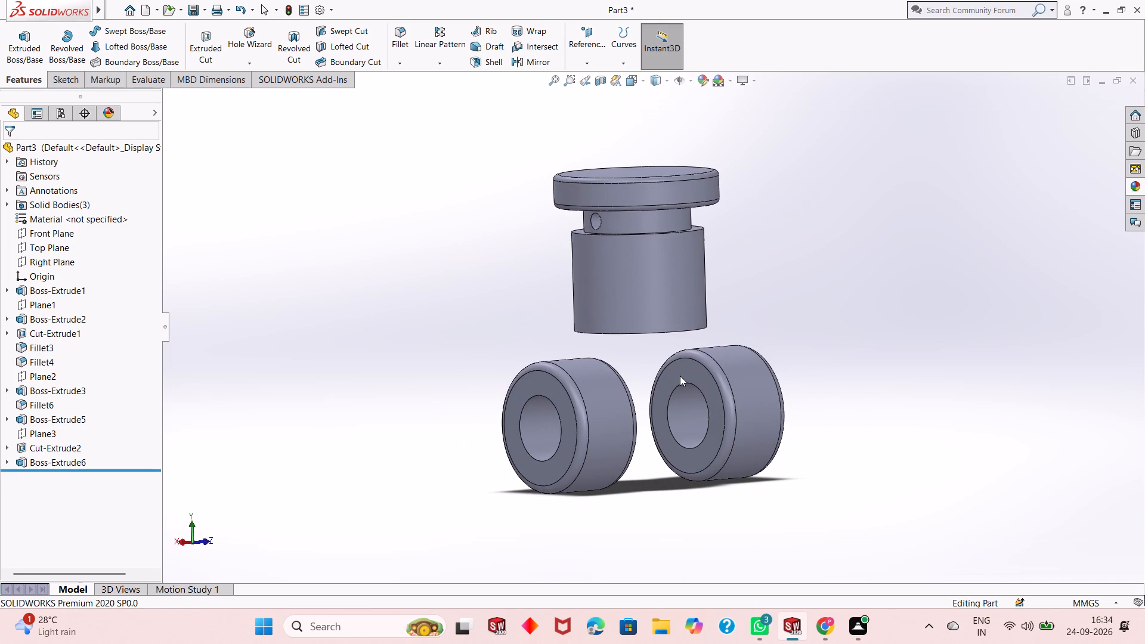
{"action": "middle_click_drag", "start_coordinate": [680, 371], "coordinate": [636, 376]}
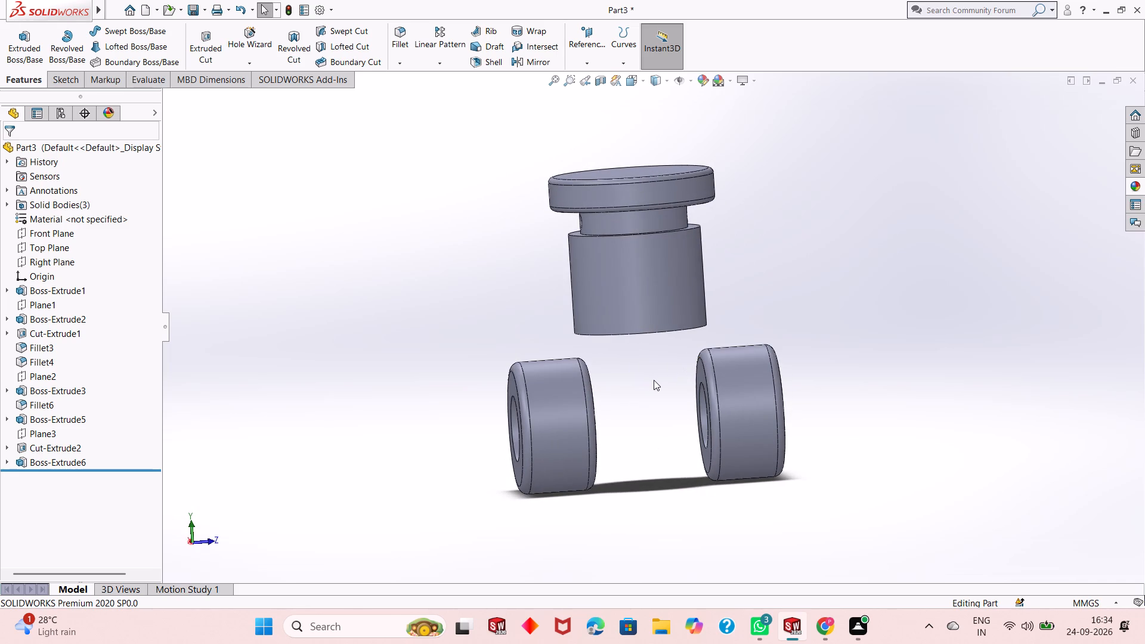
{"action": "scroll", "coordinate": [637, 330], "scroll_direction": "down", "scroll_amount": 1}
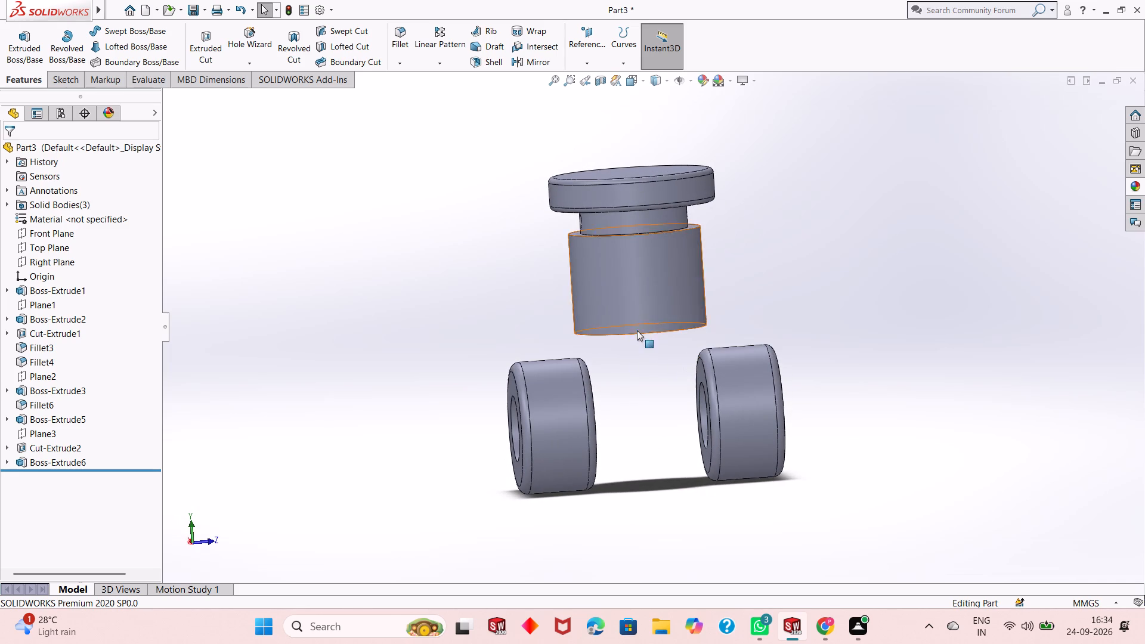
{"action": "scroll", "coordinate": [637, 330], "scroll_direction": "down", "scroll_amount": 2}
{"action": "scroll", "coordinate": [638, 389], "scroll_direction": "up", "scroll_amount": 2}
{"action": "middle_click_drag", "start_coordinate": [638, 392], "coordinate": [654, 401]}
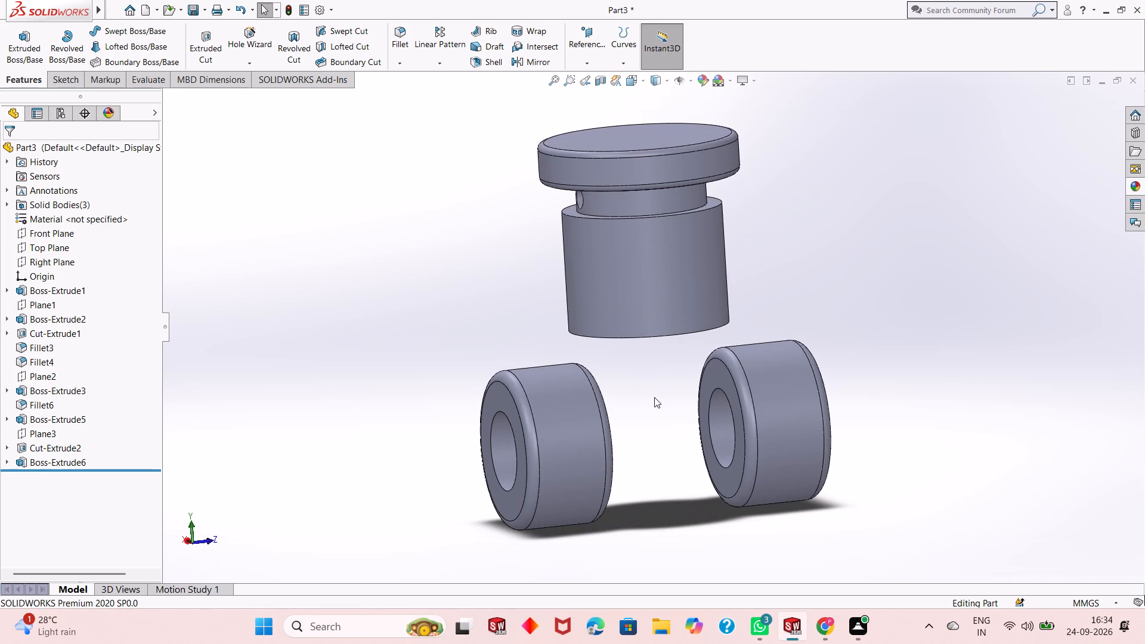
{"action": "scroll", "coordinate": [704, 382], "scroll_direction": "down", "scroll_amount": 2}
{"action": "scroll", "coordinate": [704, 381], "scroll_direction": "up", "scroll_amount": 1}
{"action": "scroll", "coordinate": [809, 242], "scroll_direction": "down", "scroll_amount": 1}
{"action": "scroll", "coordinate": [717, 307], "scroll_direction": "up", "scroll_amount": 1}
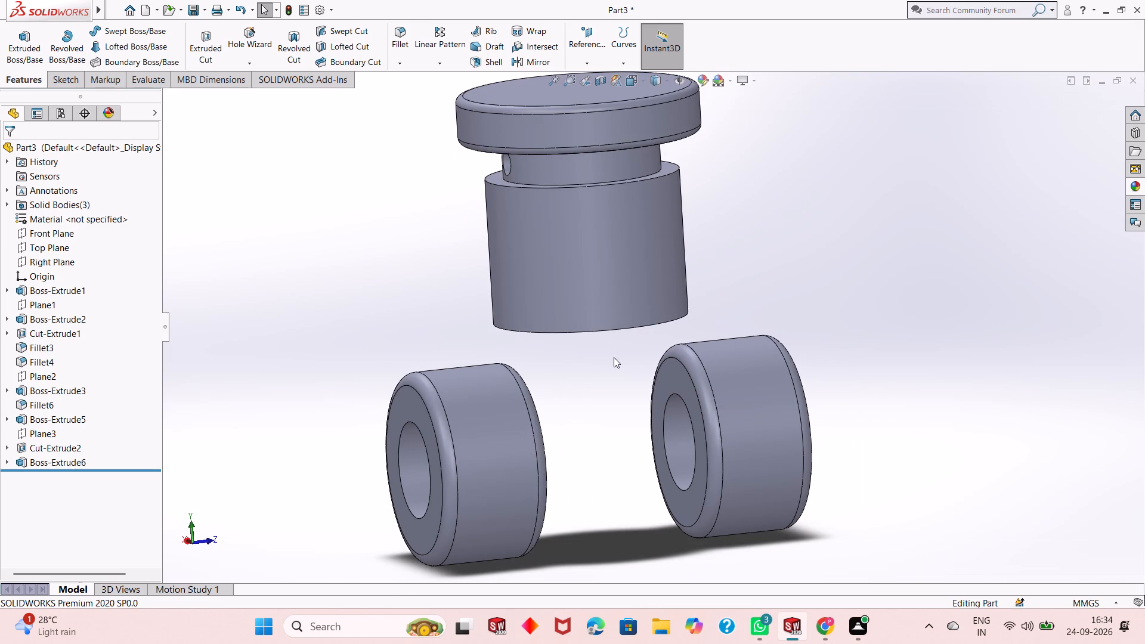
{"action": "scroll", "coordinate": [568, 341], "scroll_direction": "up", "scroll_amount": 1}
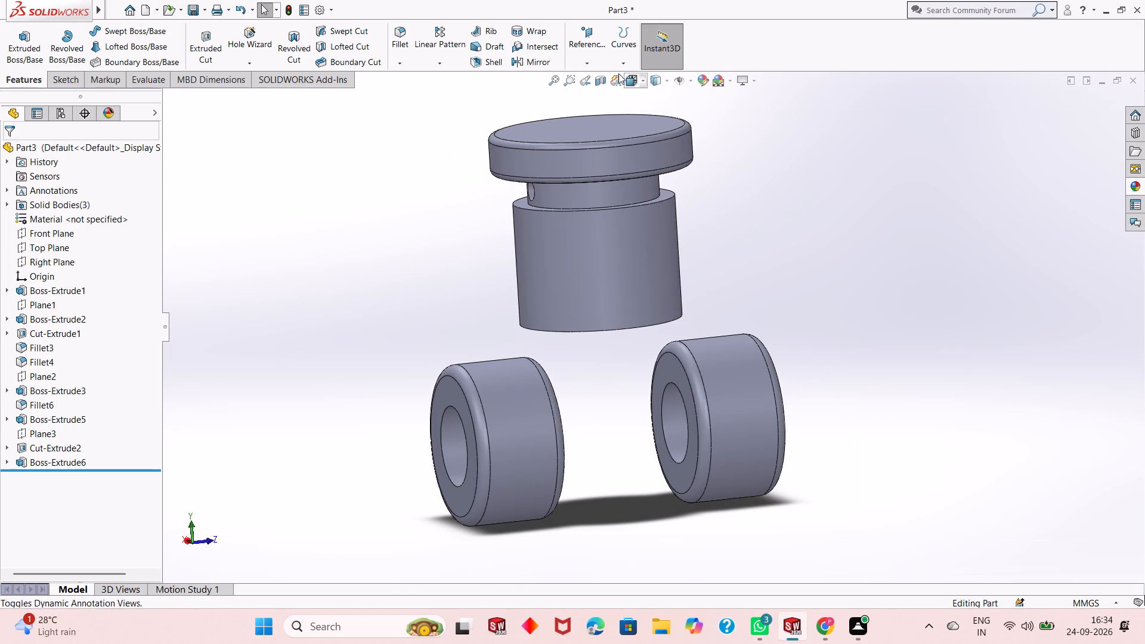
Create a reference plane from the Right Plane with an offset distance of 0 mm.
{"action": "left_click", "coordinate": [592, 64]}
{"action": "left_click", "coordinate": [605, 79]}
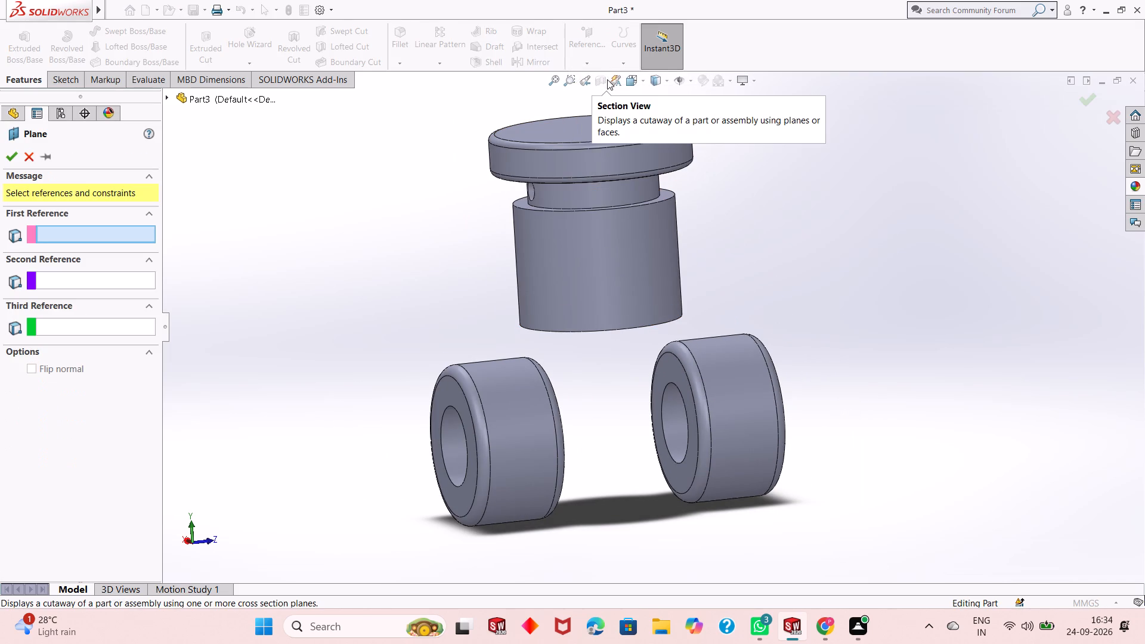
{"action": "left_click", "coordinate": [178, 92]}
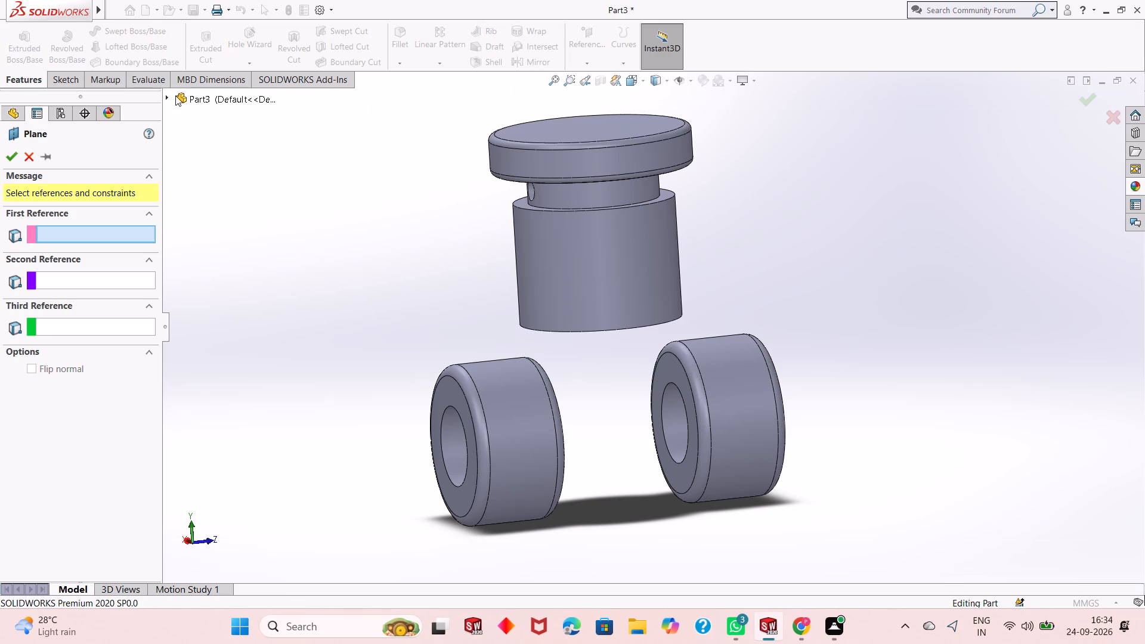
{"action": "left_click", "coordinate": [169, 92]}
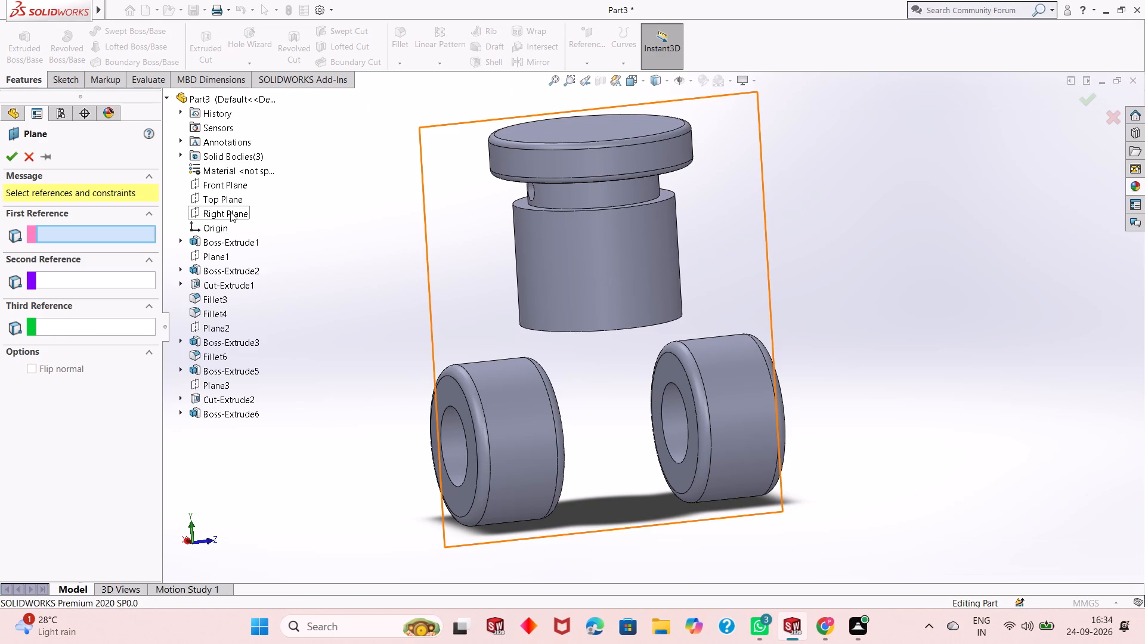
{"action": "left_click", "coordinate": [230, 212]}
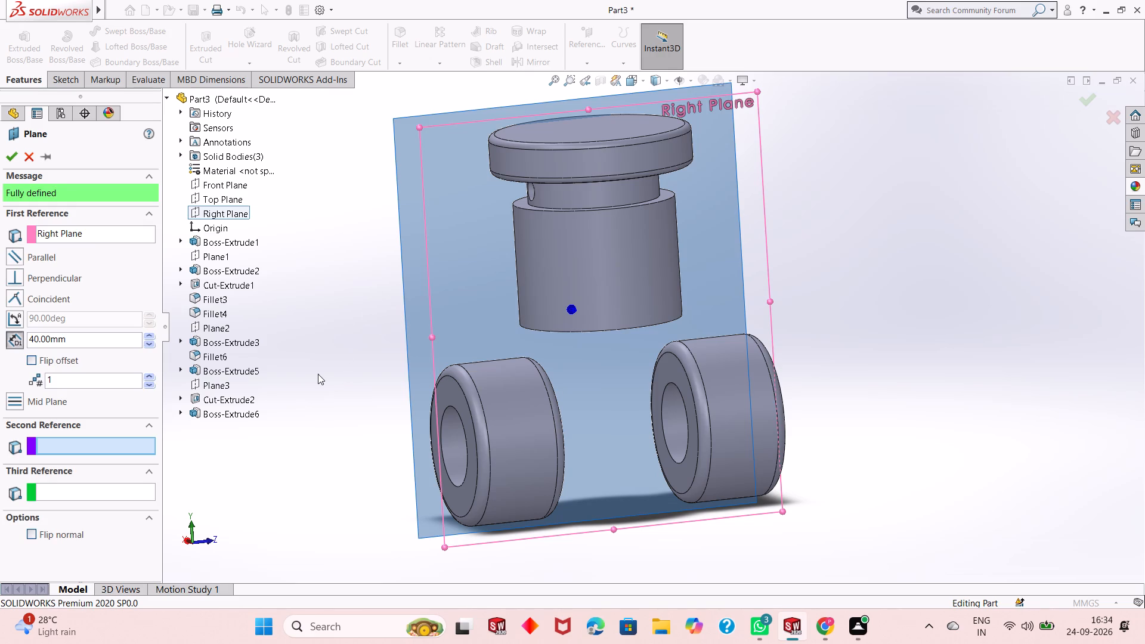
{"action": "middle_click_drag", "start_coordinate": [317, 374], "coordinate": [397, 380]}
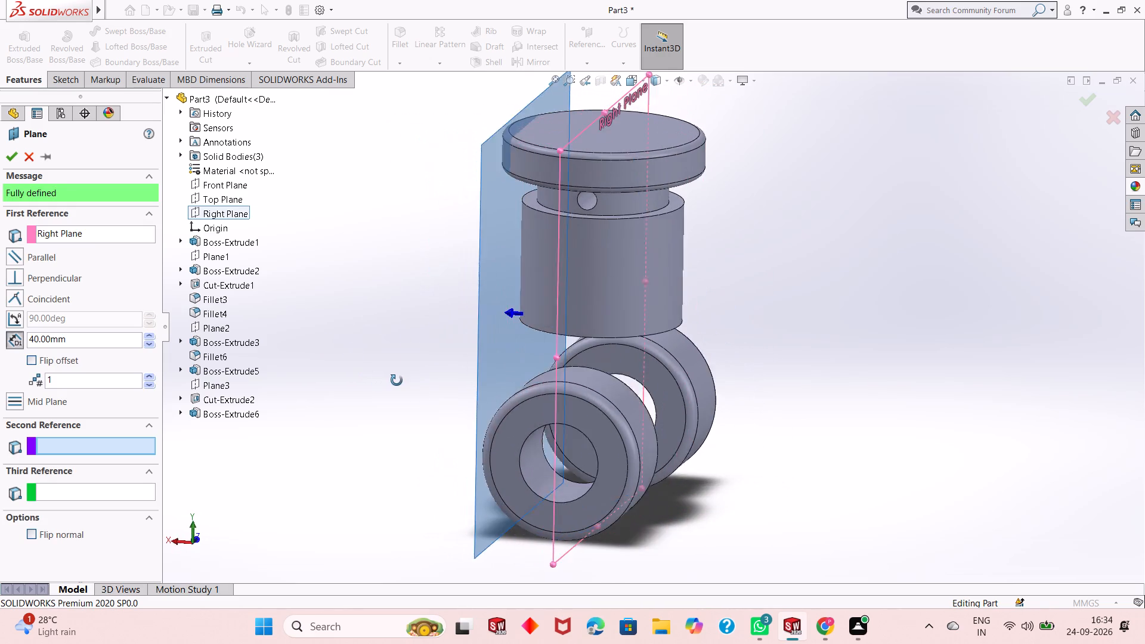
{"action": "middle_click_drag", "start_coordinate": [397, 380], "coordinate": [405, 377]}
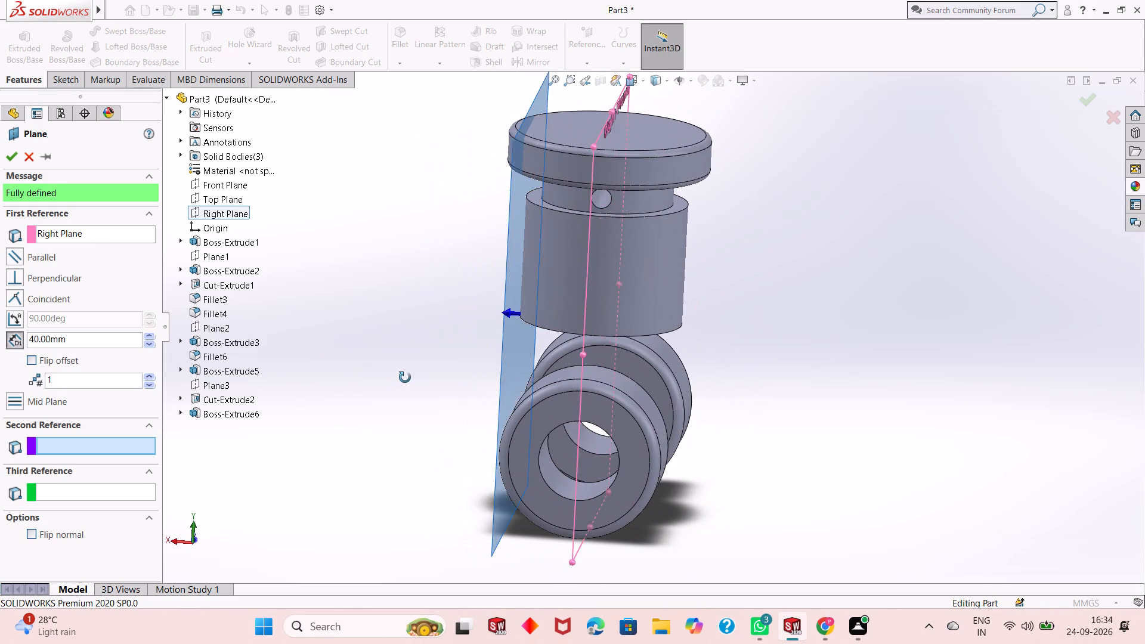
{"action": "middle_click_drag", "start_coordinate": [405, 377], "coordinate": [403, 379]}
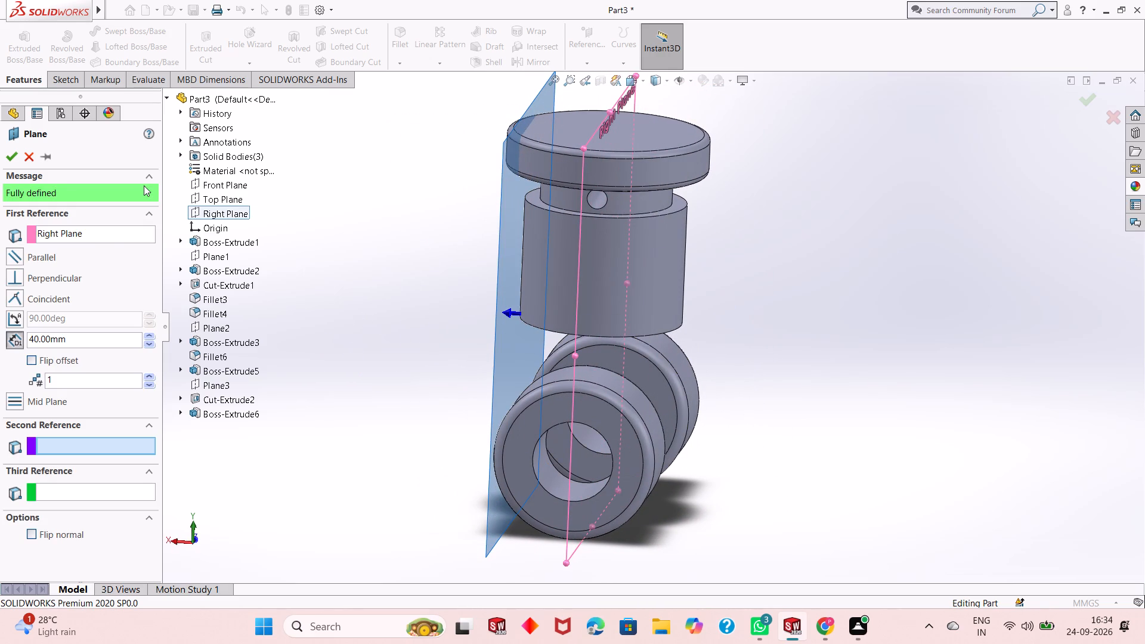
{"action": "double_click", "coordinate": [74, 346]}
{"action": "key", "text": "0"}
{"action": "key", "text": "Return"}
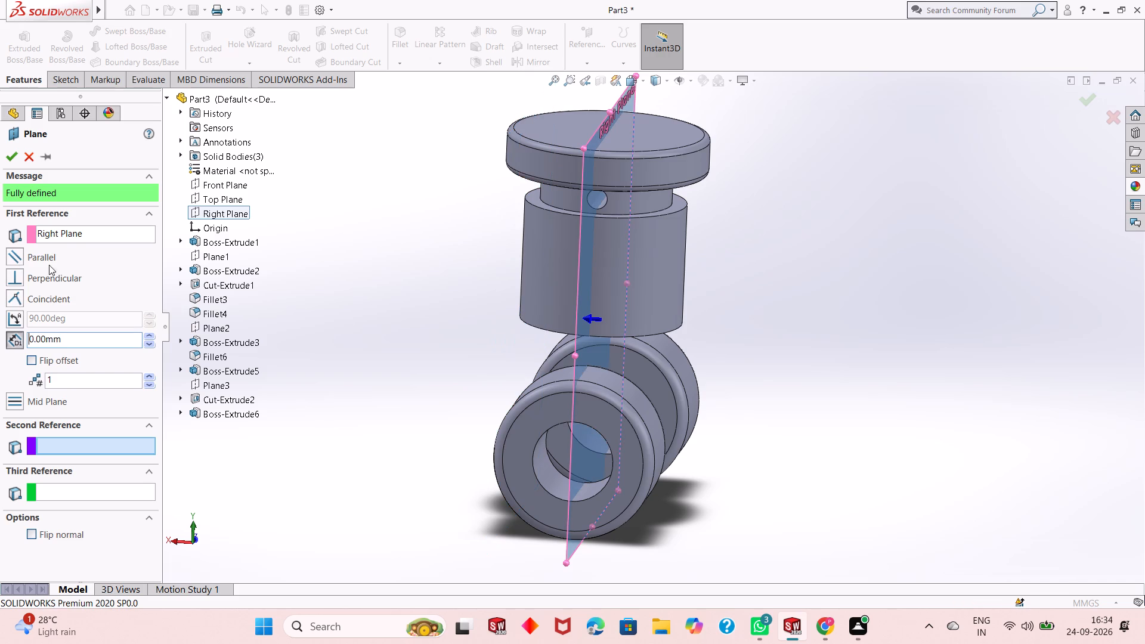
{"action": "left_click", "coordinate": [11, 156]}
Start a sketch on the new plane through the cylinders' axis and view it face-on.
{"action": "middle_click_drag", "start_coordinate": [489, 356], "coordinate": [490, 356]}
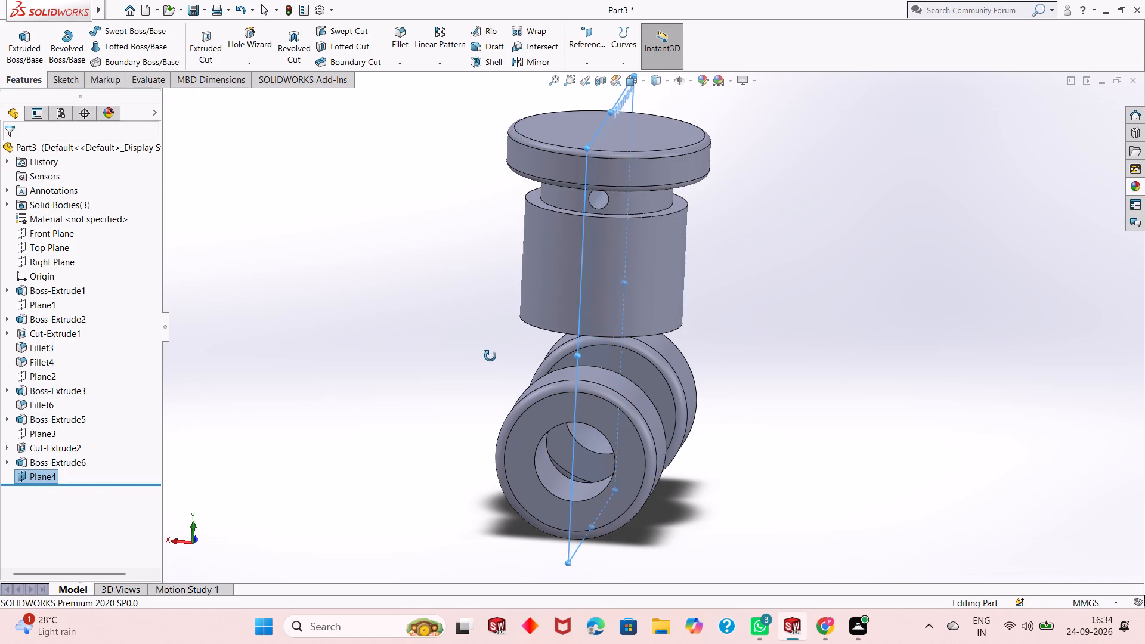
{"action": "middle_click_drag", "start_coordinate": [490, 356], "coordinate": [371, 388]}
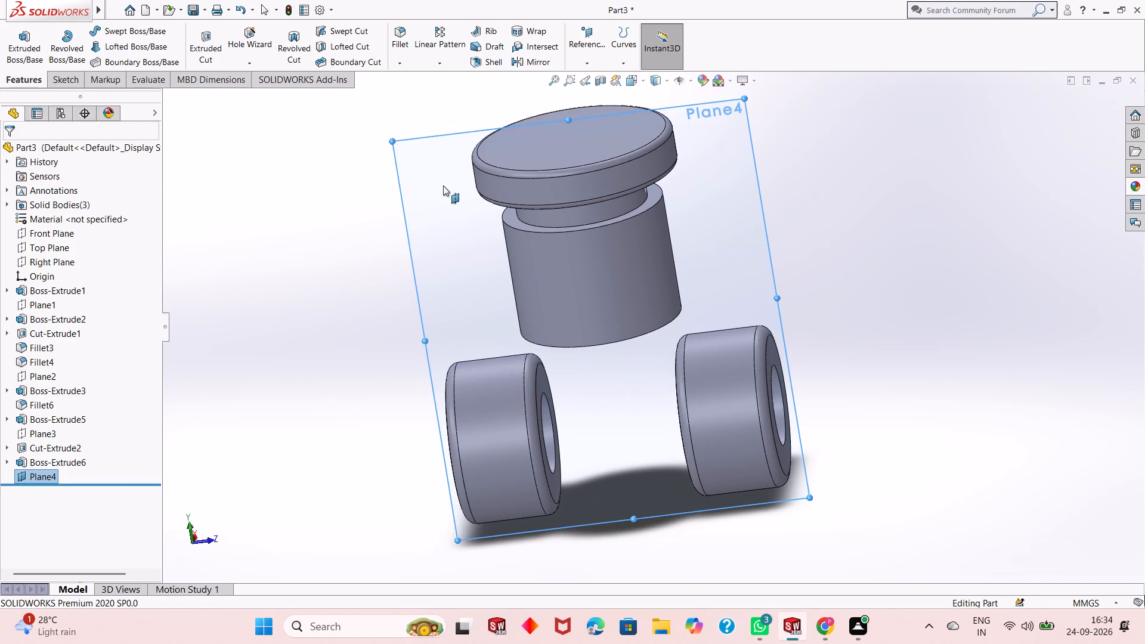
{"action": "right_click", "coordinate": [443, 184]}
{"action": "left_click", "coordinate": [471, 167]}
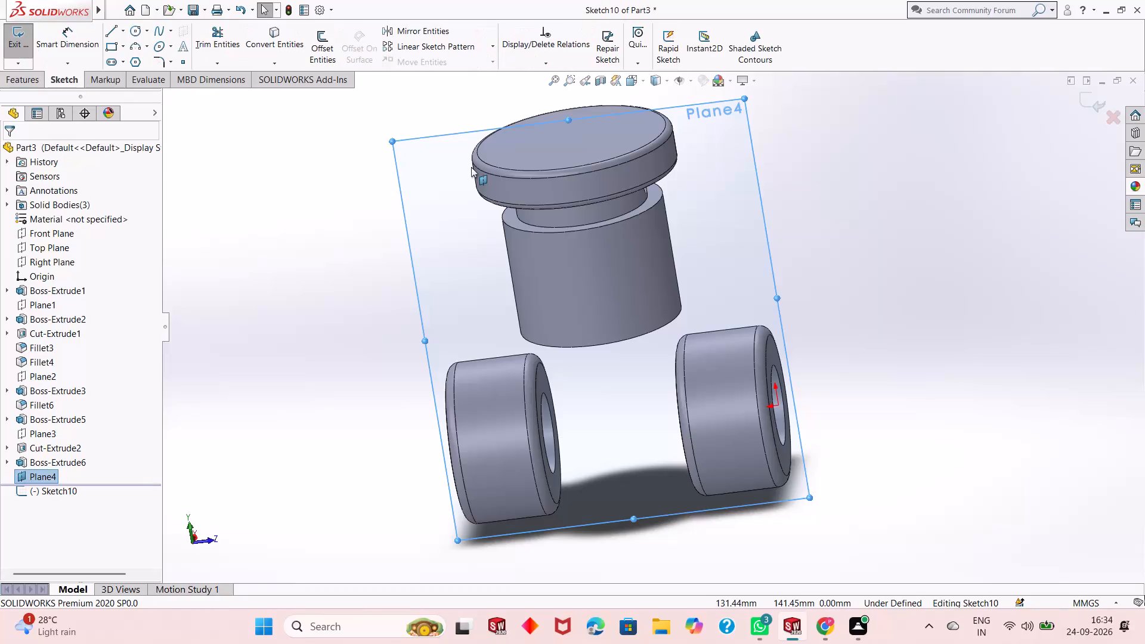
{"action": "key", "text": "ctrl+8"}
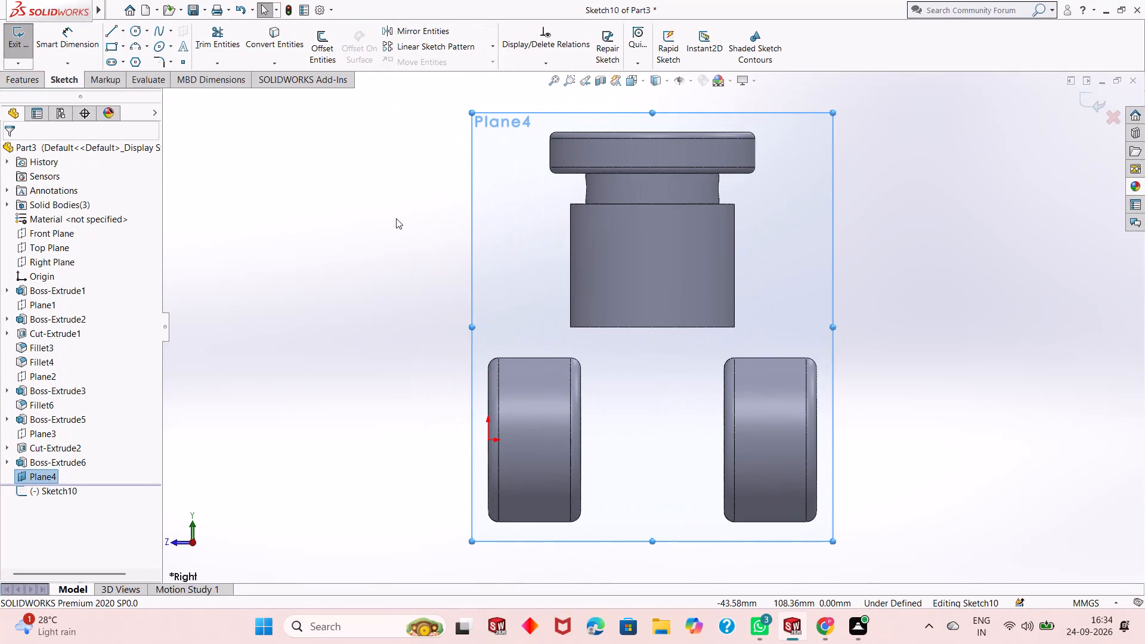
{"action": "left_click", "coordinate": [396, 218]}
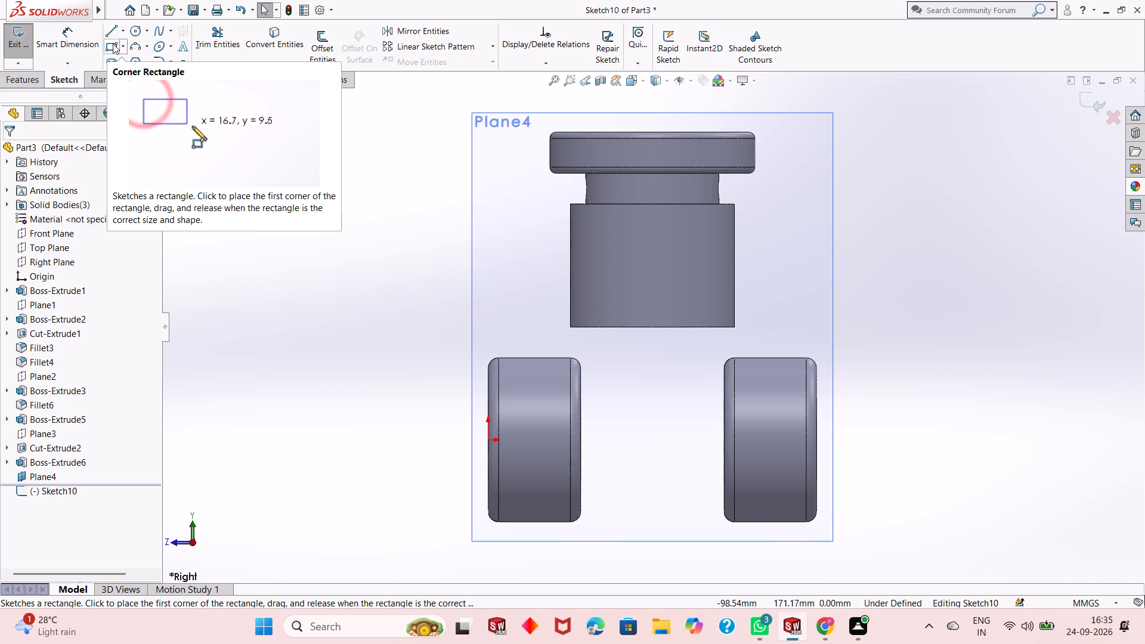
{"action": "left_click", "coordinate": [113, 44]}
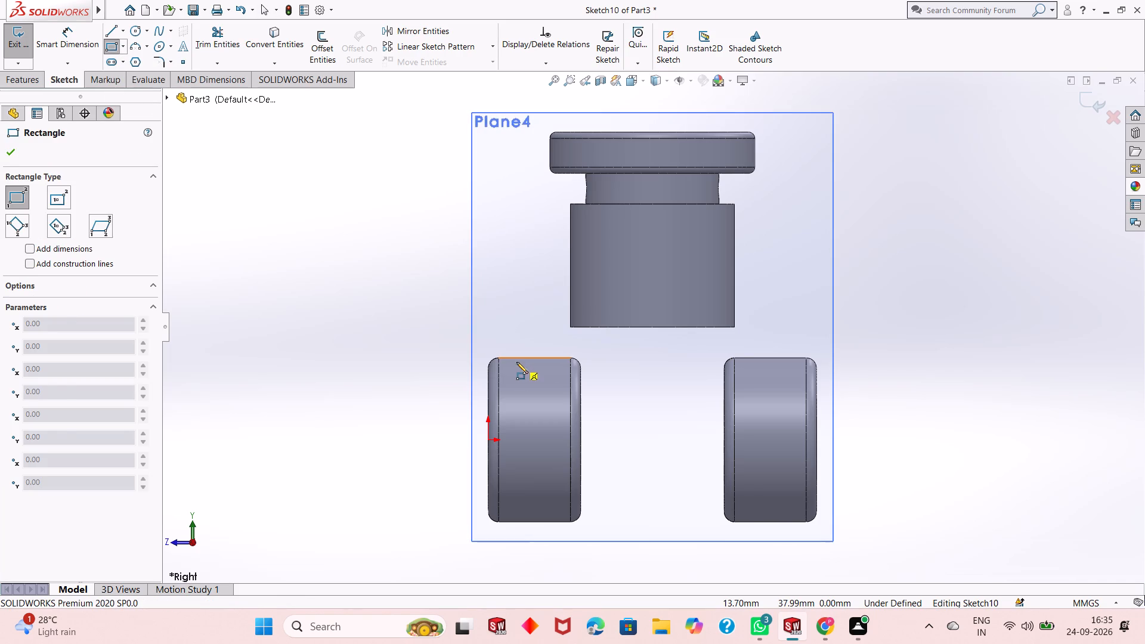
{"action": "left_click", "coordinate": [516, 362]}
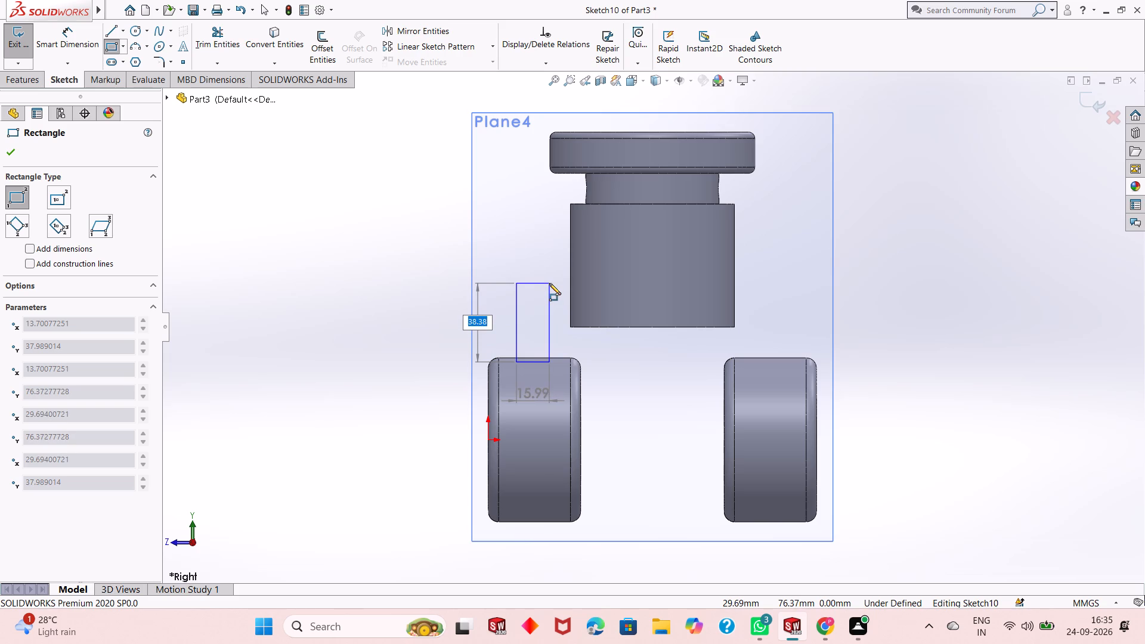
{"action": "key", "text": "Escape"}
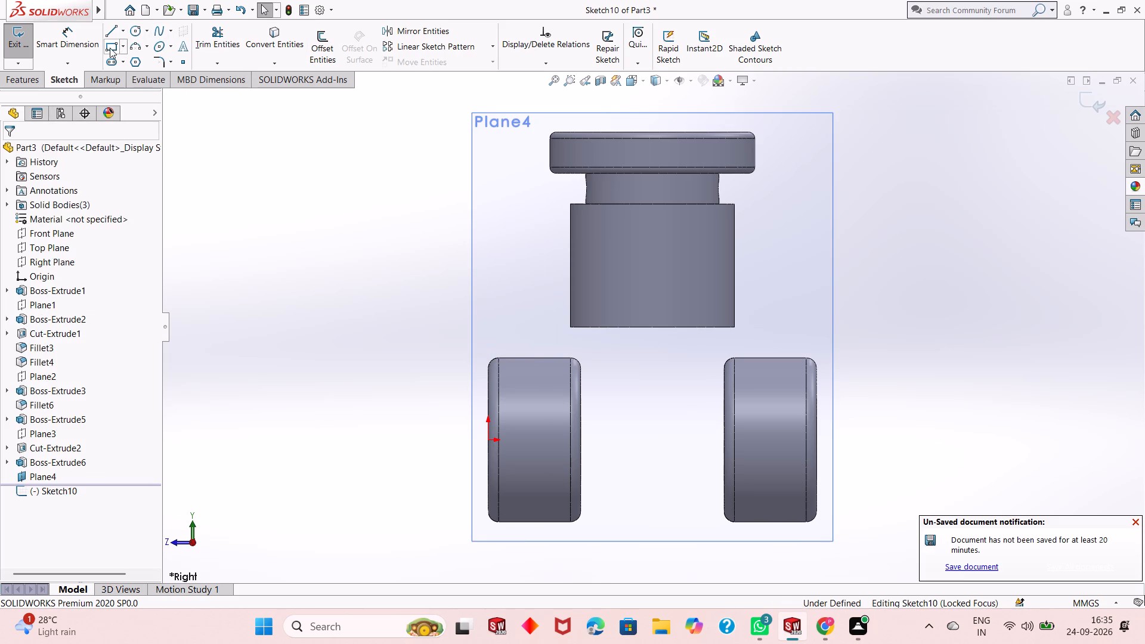
Sketch a corner rectangle about 24 mm wide and 42 mm high, standing on the top edge of the bored cylinder at the origin.
{"action": "left_click", "coordinate": [109, 48]}
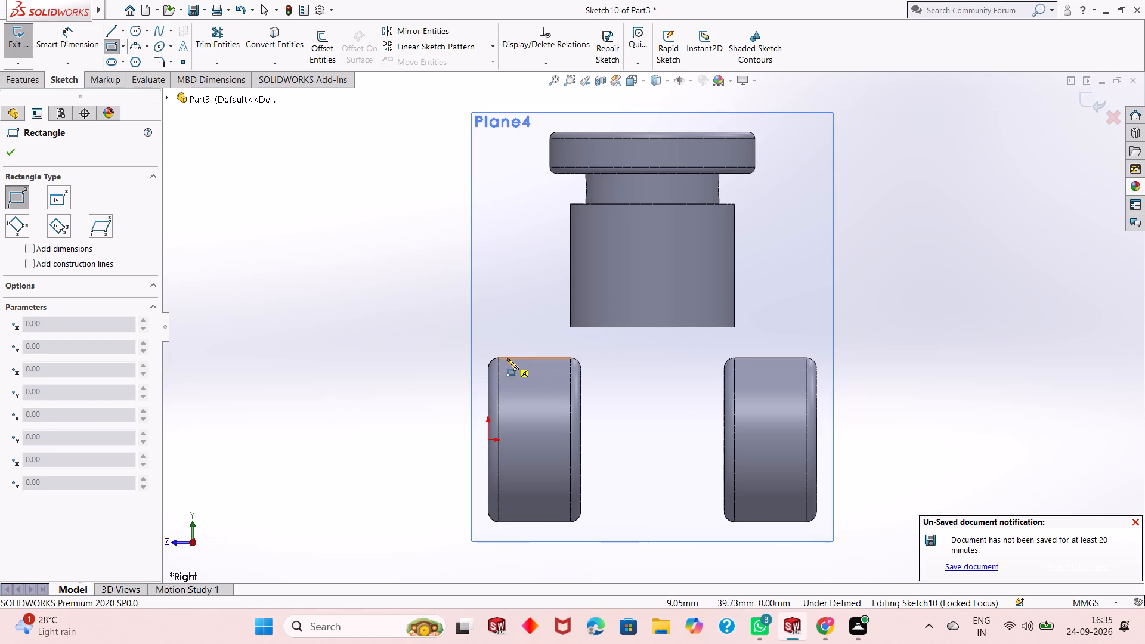
{"action": "left_click", "coordinate": [507, 357]}
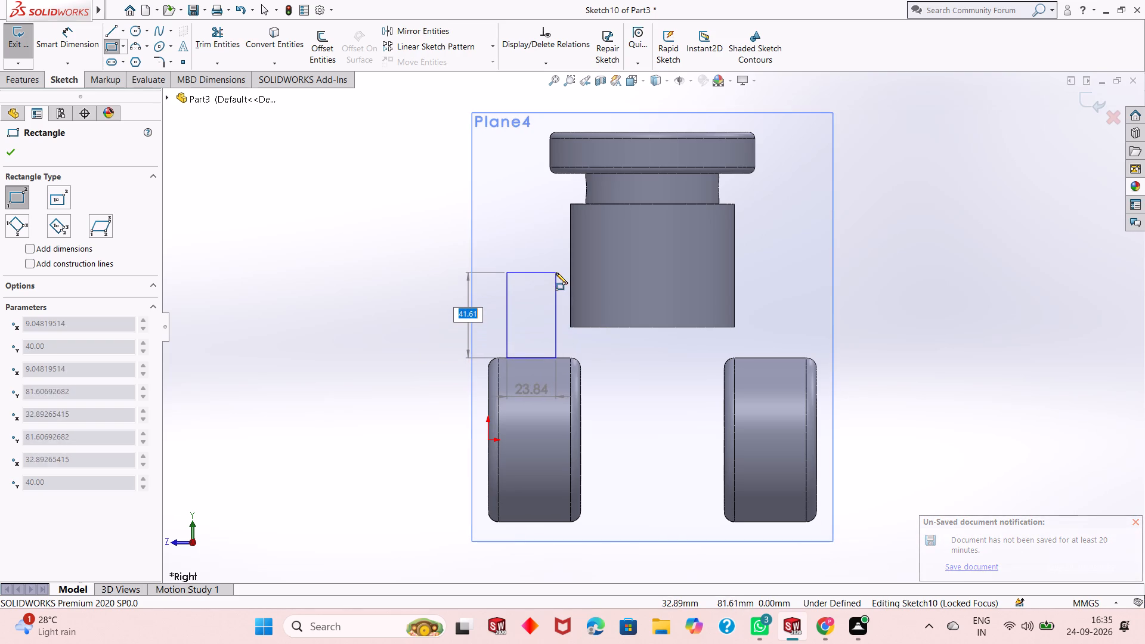
{"action": "left_click", "coordinate": [556, 273]}
{"action": "key", "text": "Escape"}
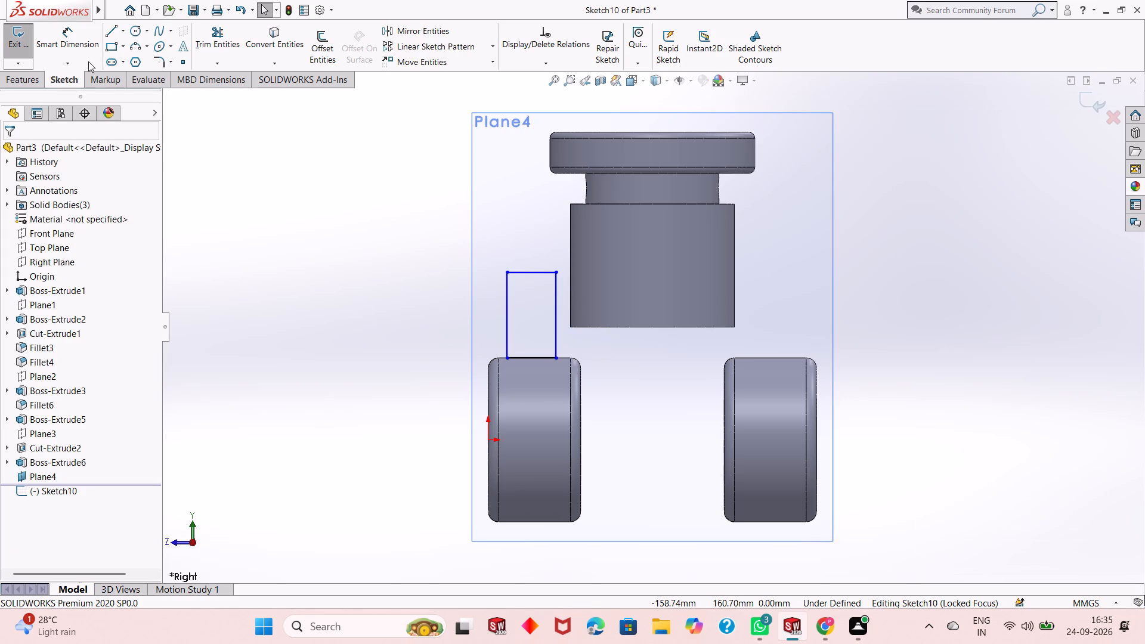
Dimension the rectangle's bottom edge to a width of 25 mm.
{"action": "left_click", "coordinate": [71, 32]}
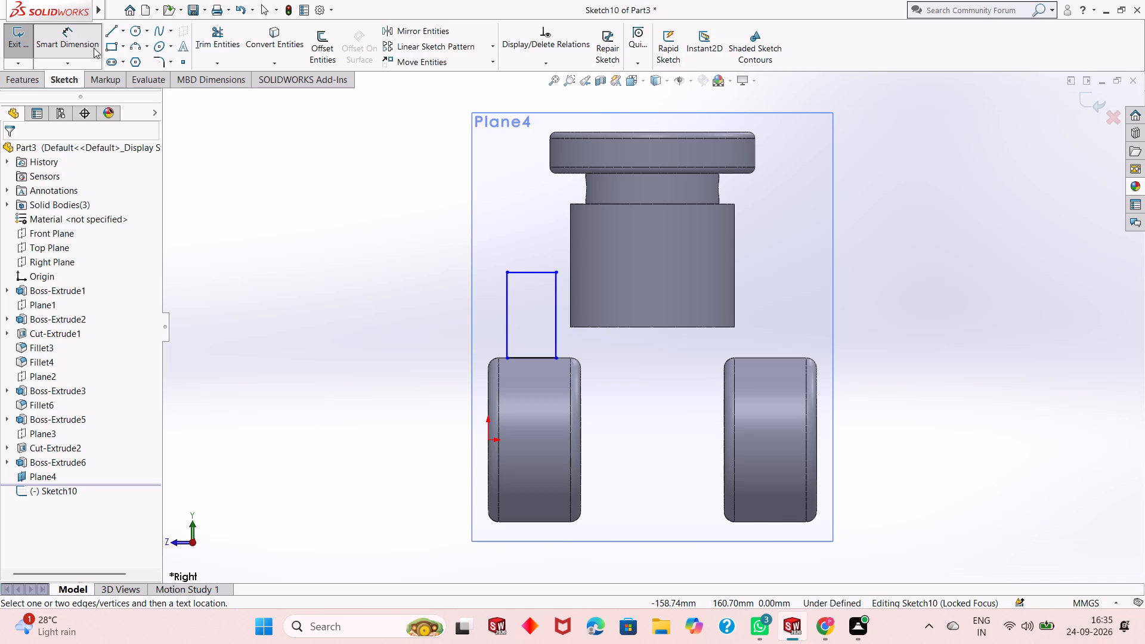
{"action": "scroll", "coordinate": [607, 290], "scroll_direction": "down", "scroll_amount": 2}
{"action": "scroll", "coordinate": [607, 290], "scroll_direction": "up", "scroll_amount": 2}
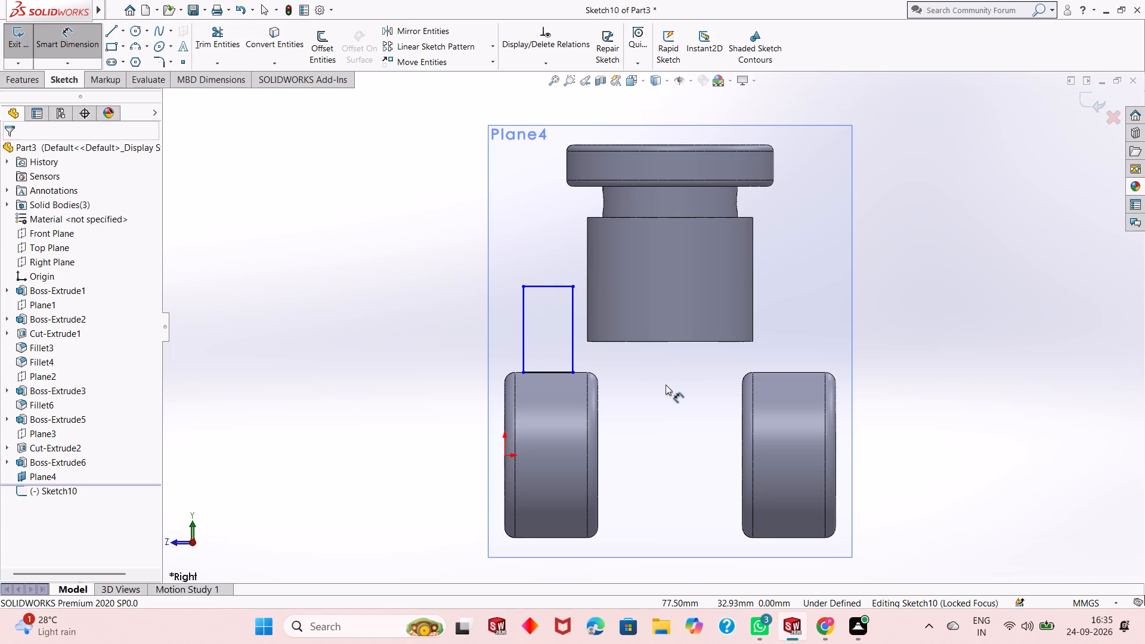
{"action": "left_click", "coordinate": [543, 372]}
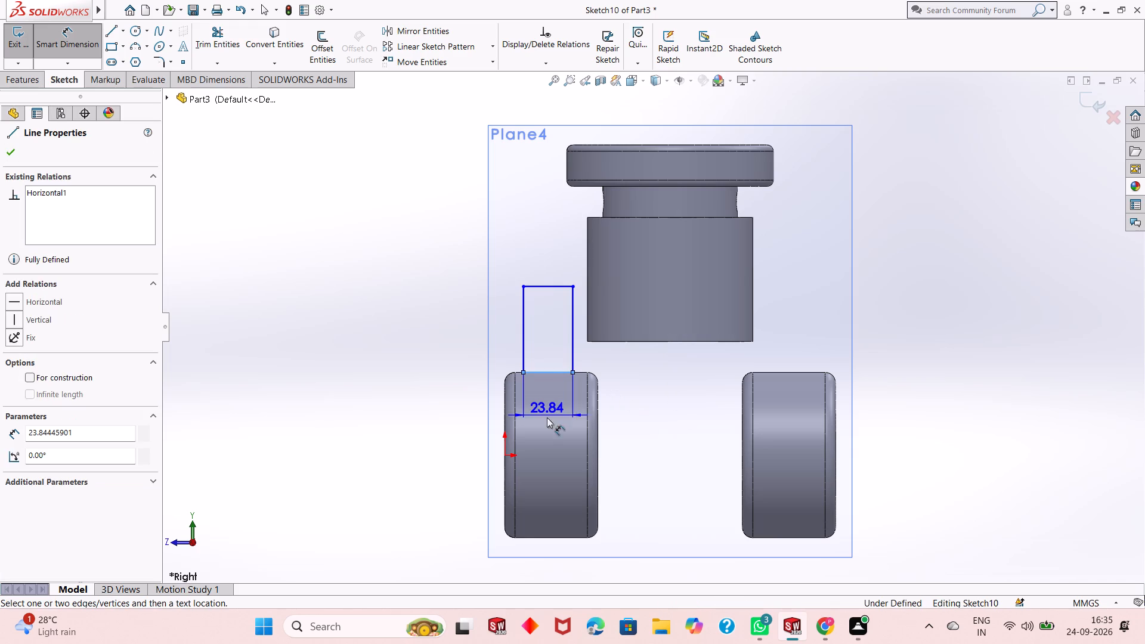
{"action": "left_click", "coordinate": [546, 427]}
{"action": "type", "text": "25"}
{"action": "key", "text": "Return"}
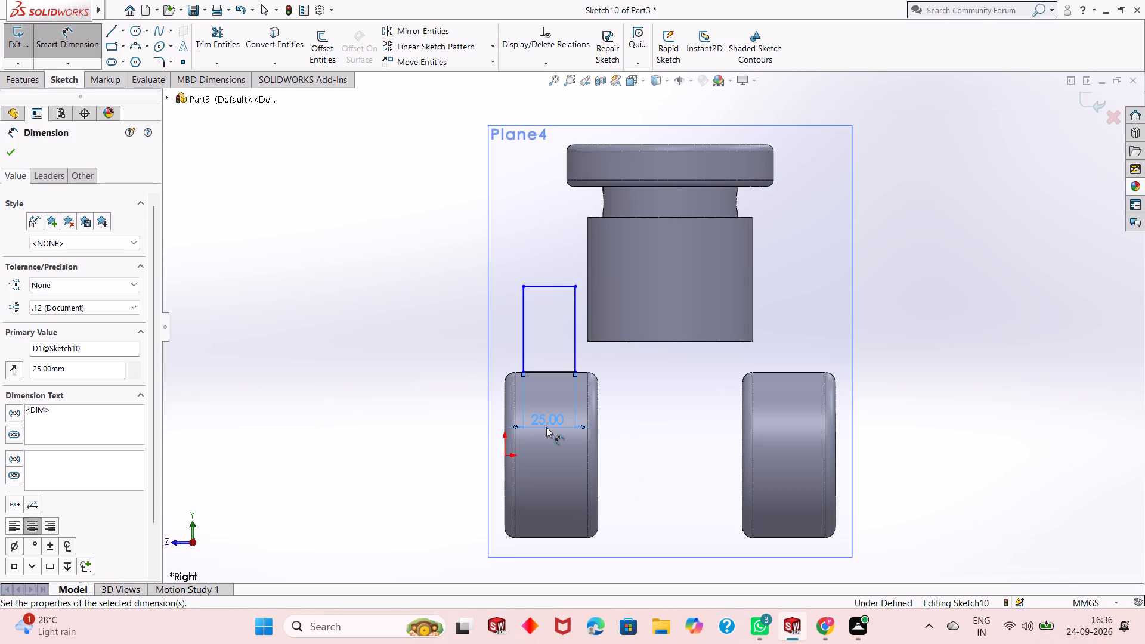
Dimension the horizontal distance from the origin to the rectangle's nearer bottom corner as 10 mm.
{"action": "scroll", "coordinate": [556, 433], "scroll_direction": "down", "scroll_amount": 1}
{"action": "scroll", "coordinate": [564, 481], "scroll_direction": "up", "scroll_amount": 1}
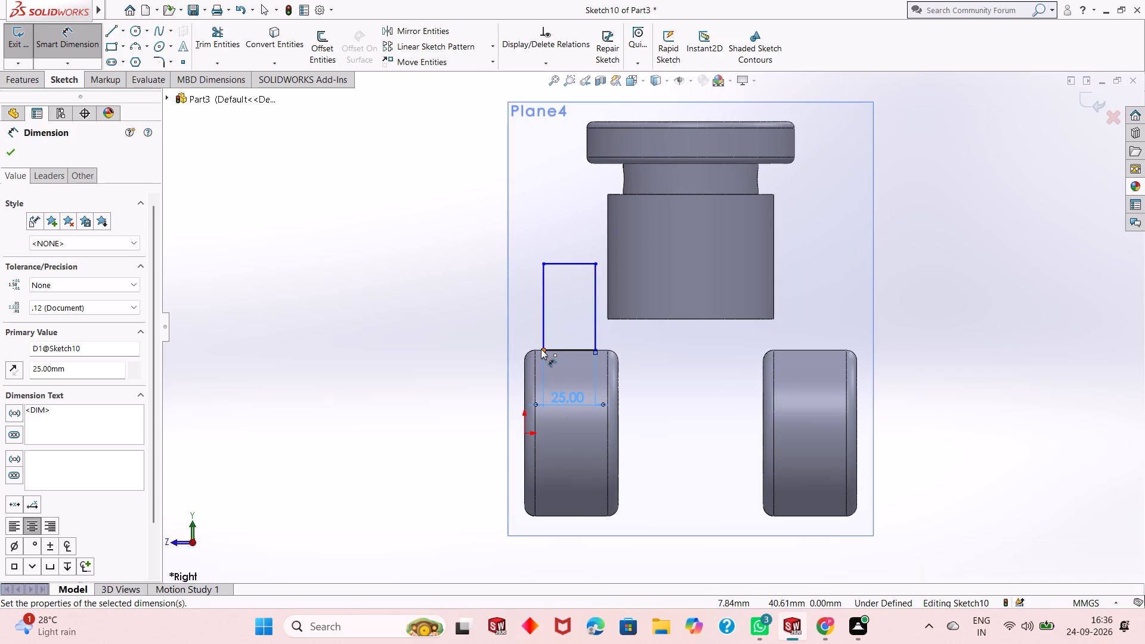
{"action": "left_click", "coordinate": [543, 349]}
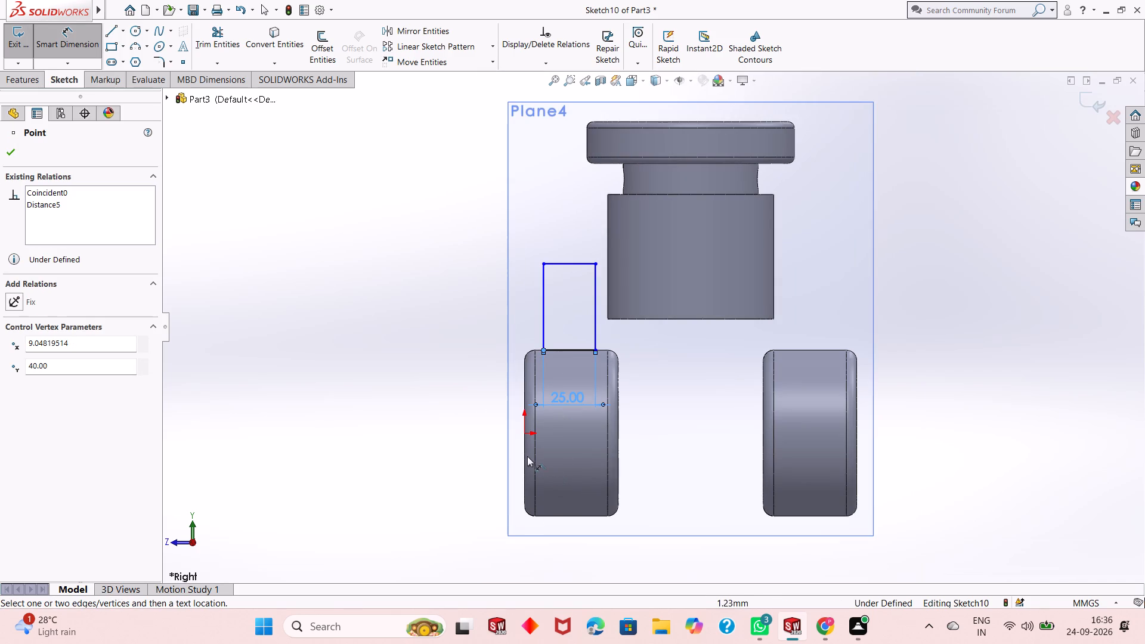
{"action": "left_click", "coordinate": [523, 433]}
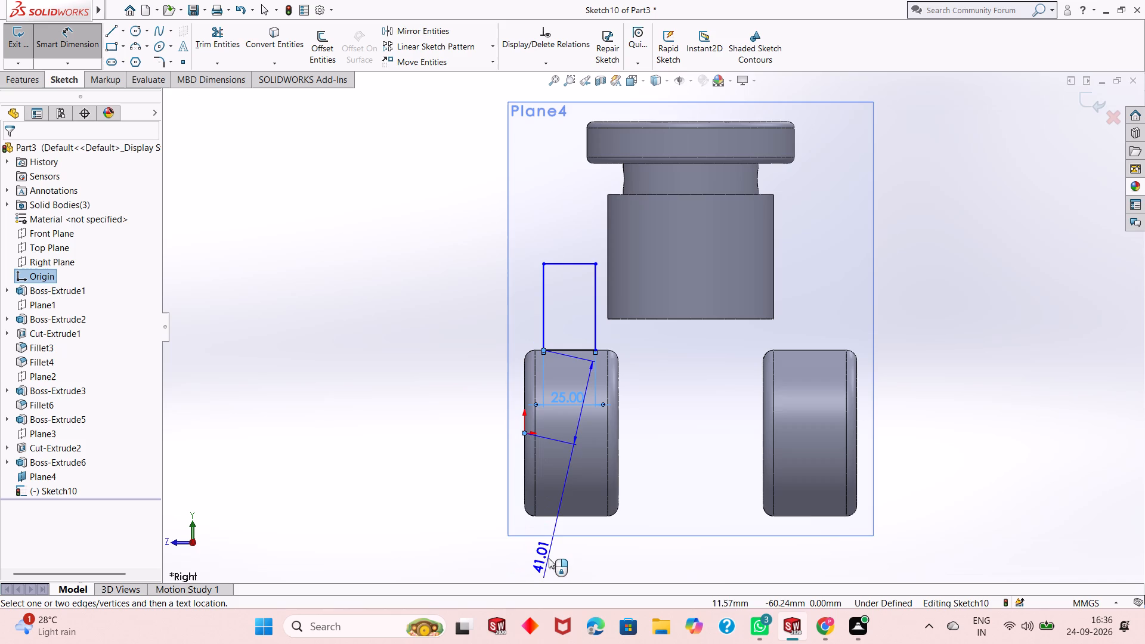
{"action": "left_click", "coordinate": [540, 553]}
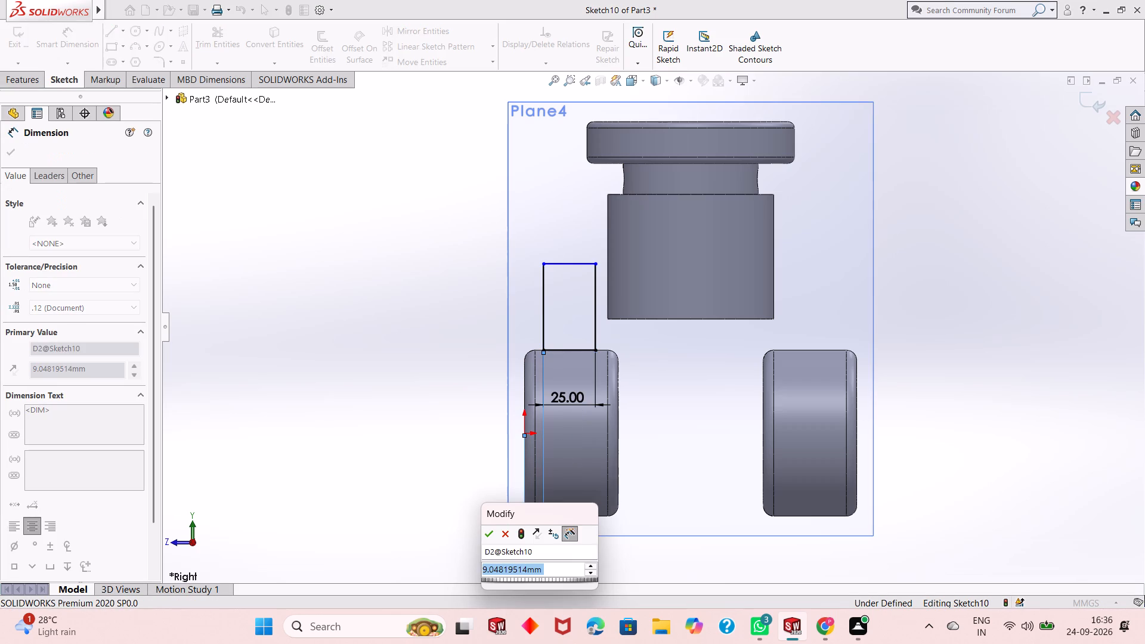
{"action": "type", "text": "10"}
{"action": "key", "text": "Return"}
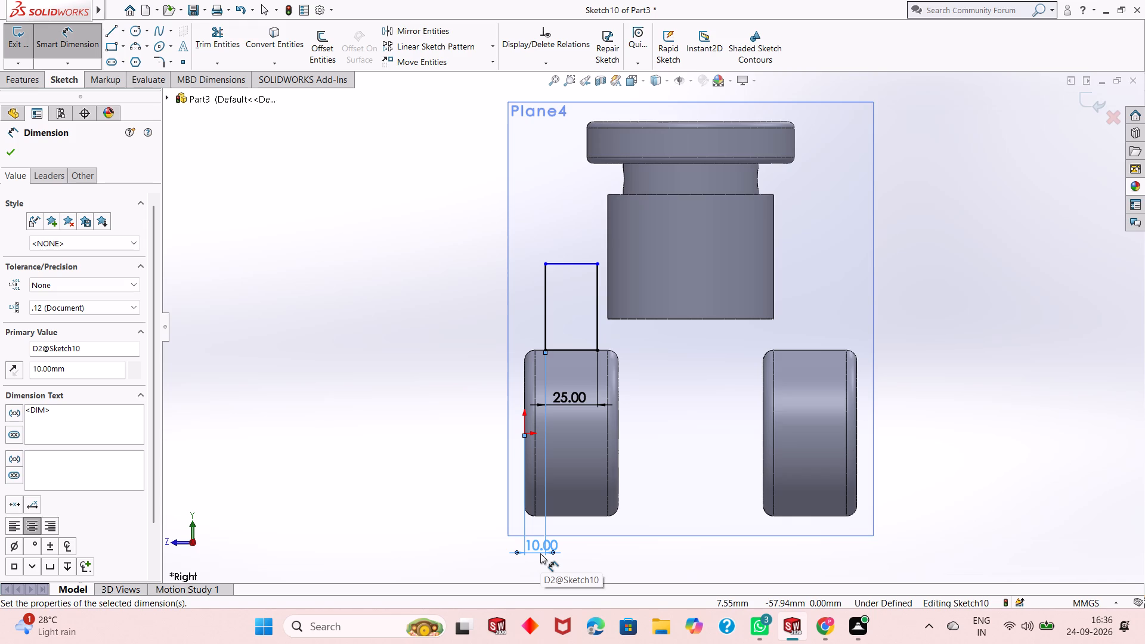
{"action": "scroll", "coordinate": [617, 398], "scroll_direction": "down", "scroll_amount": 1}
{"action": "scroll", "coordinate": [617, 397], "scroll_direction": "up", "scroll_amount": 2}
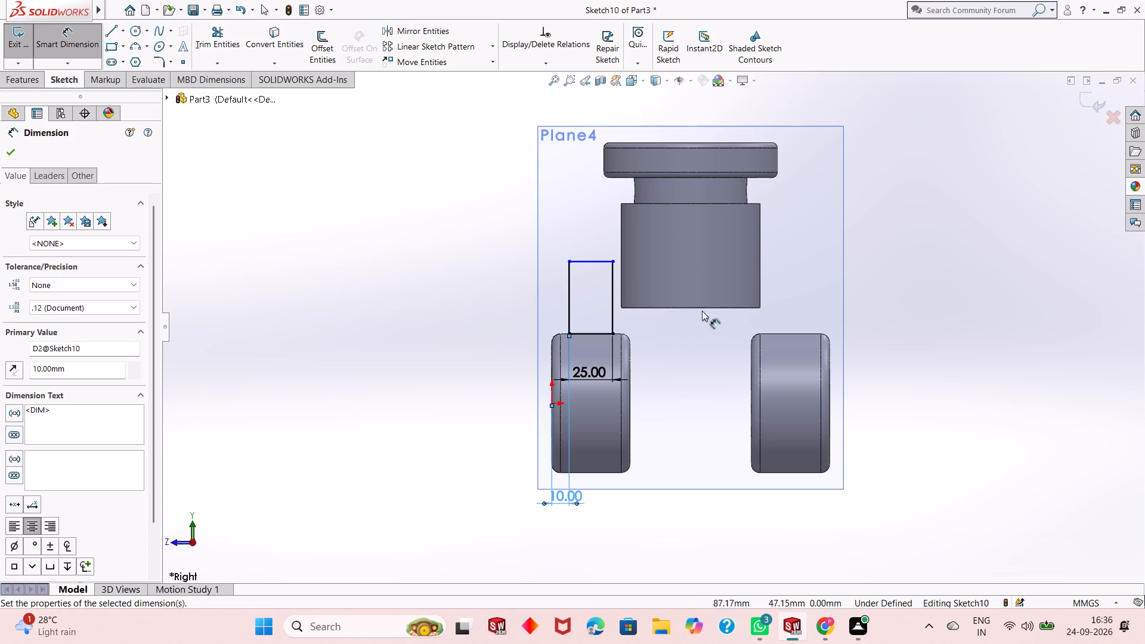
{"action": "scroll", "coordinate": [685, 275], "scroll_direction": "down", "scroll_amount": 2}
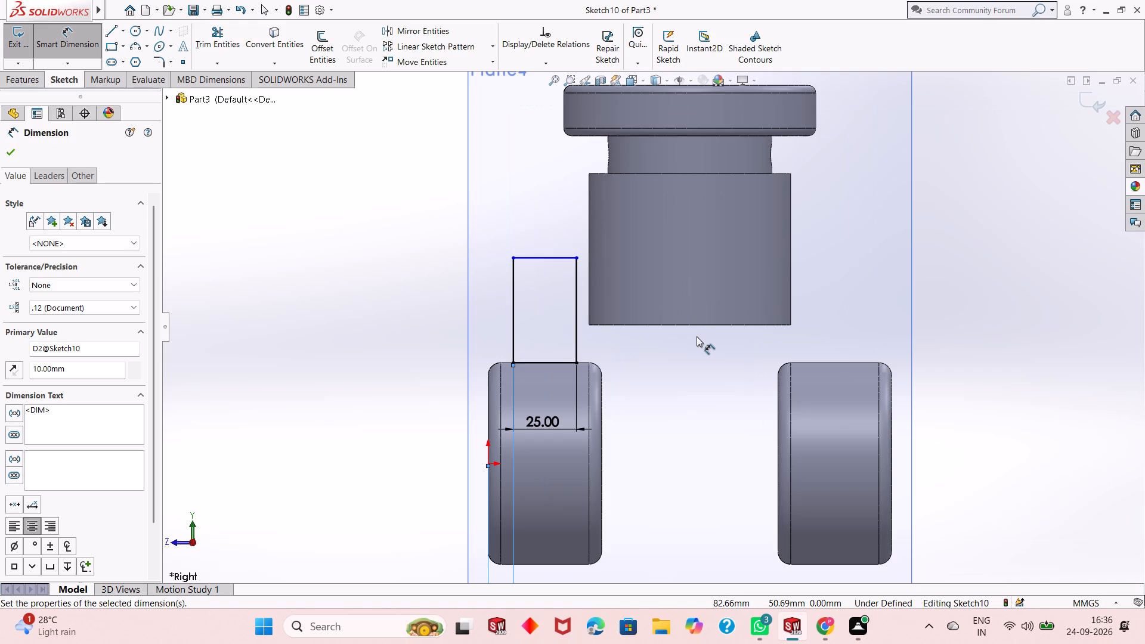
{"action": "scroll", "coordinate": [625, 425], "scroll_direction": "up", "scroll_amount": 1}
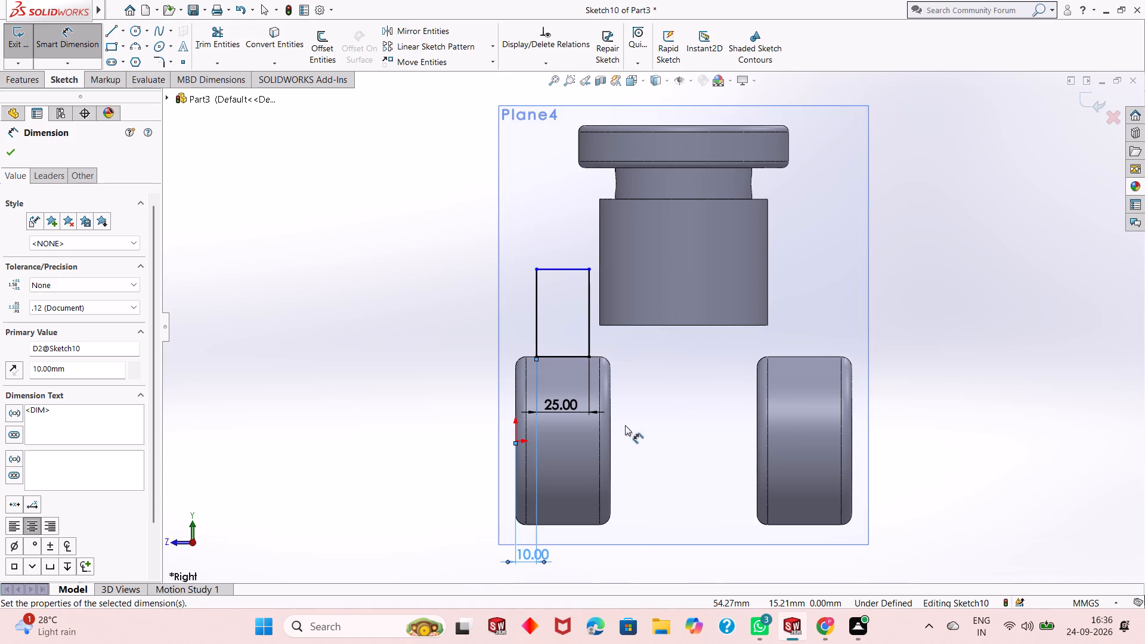
Examine how the sketched rectangle sits relative to the two bored cylinders and the cylinder above, face-on and from several angles.
{"action": "scroll", "coordinate": [625, 425], "scroll_direction": "up", "scroll_amount": 1}
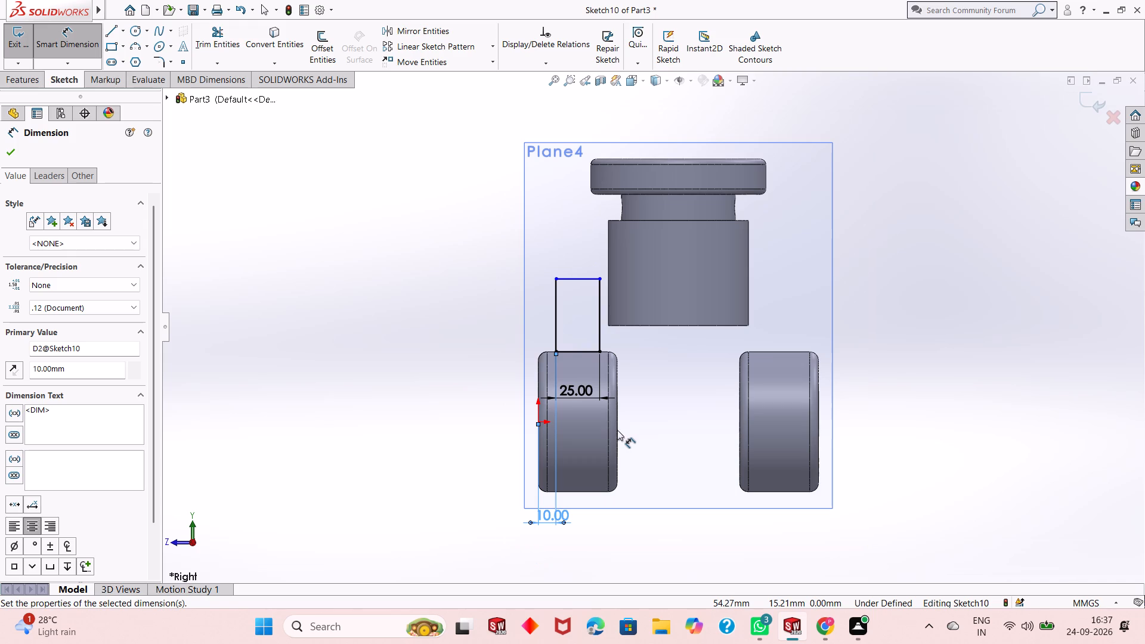
{"action": "left_click", "coordinate": [468, 480]}
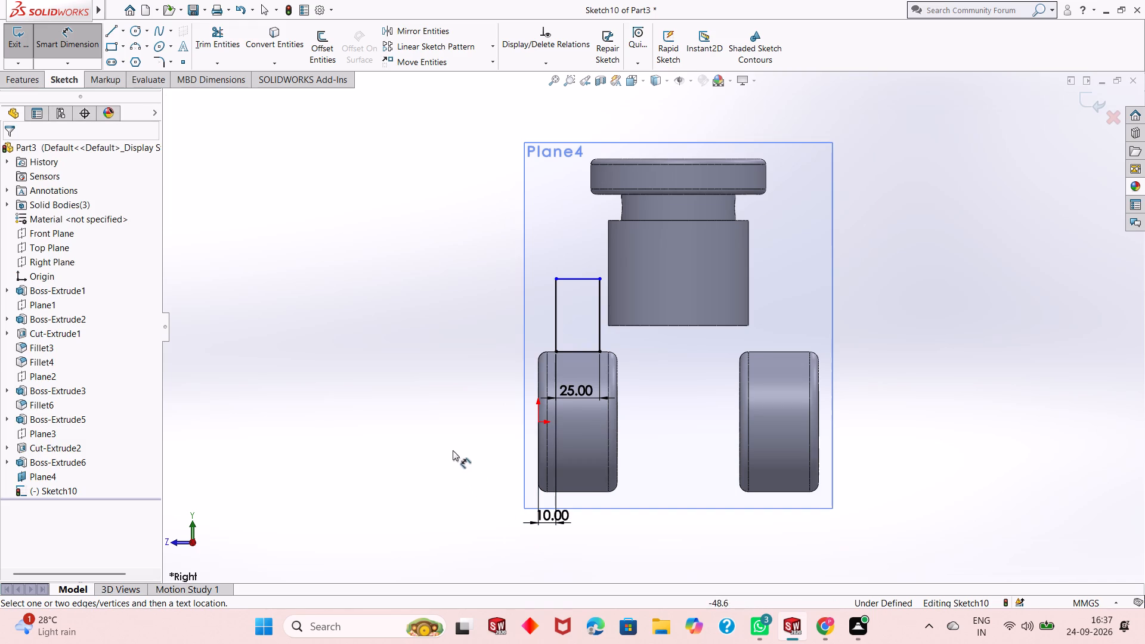
{"action": "scroll", "coordinate": [611, 465], "scroll_direction": "up", "scroll_amount": 1}
{"action": "scroll", "coordinate": [681, 361], "scroll_direction": "down", "scroll_amount": 1}
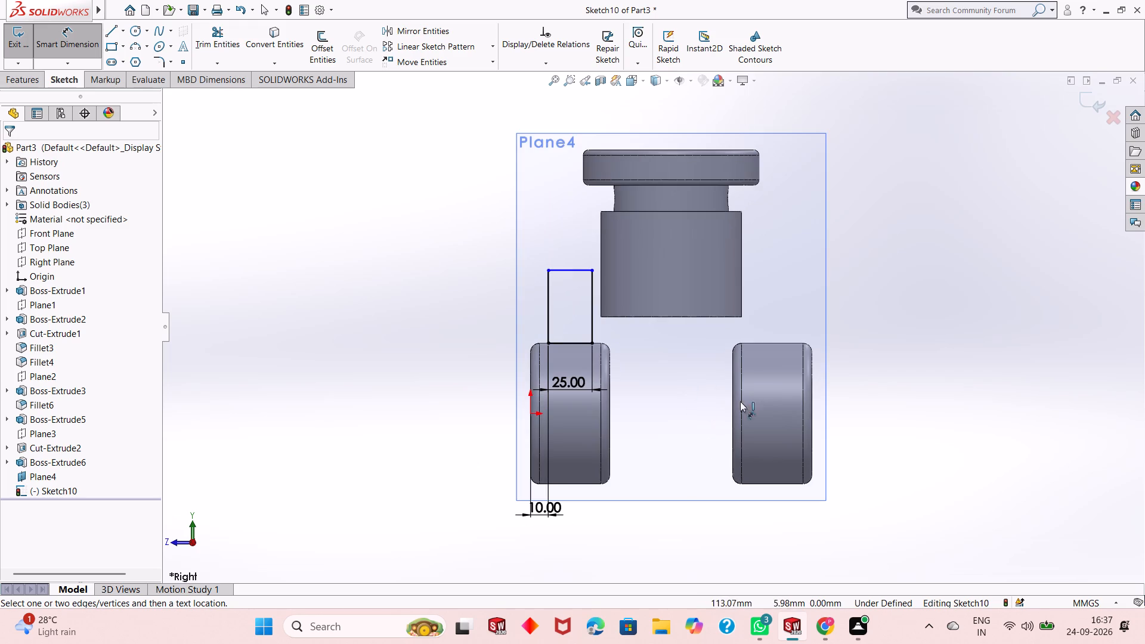
{"action": "scroll", "coordinate": [756, 395], "scroll_direction": "down", "scroll_amount": 1}
{"action": "scroll", "coordinate": [683, 412], "scroll_direction": "up", "scroll_amount": 1}
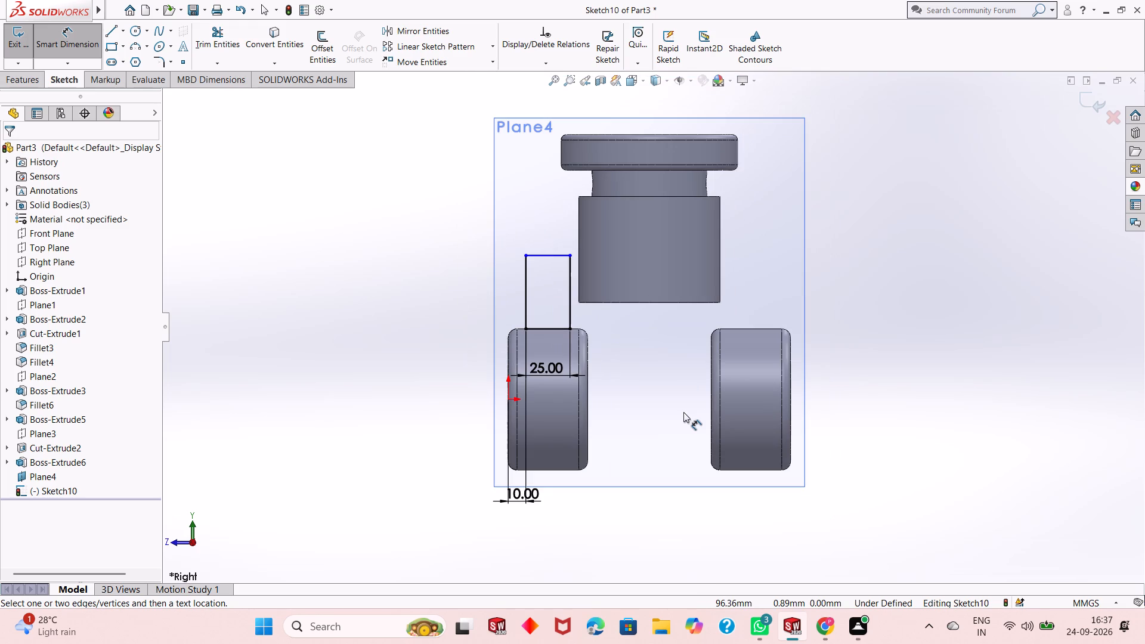
{"action": "scroll", "coordinate": [683, 412], "scroll_direction": "up", "scroll_amount": 1}
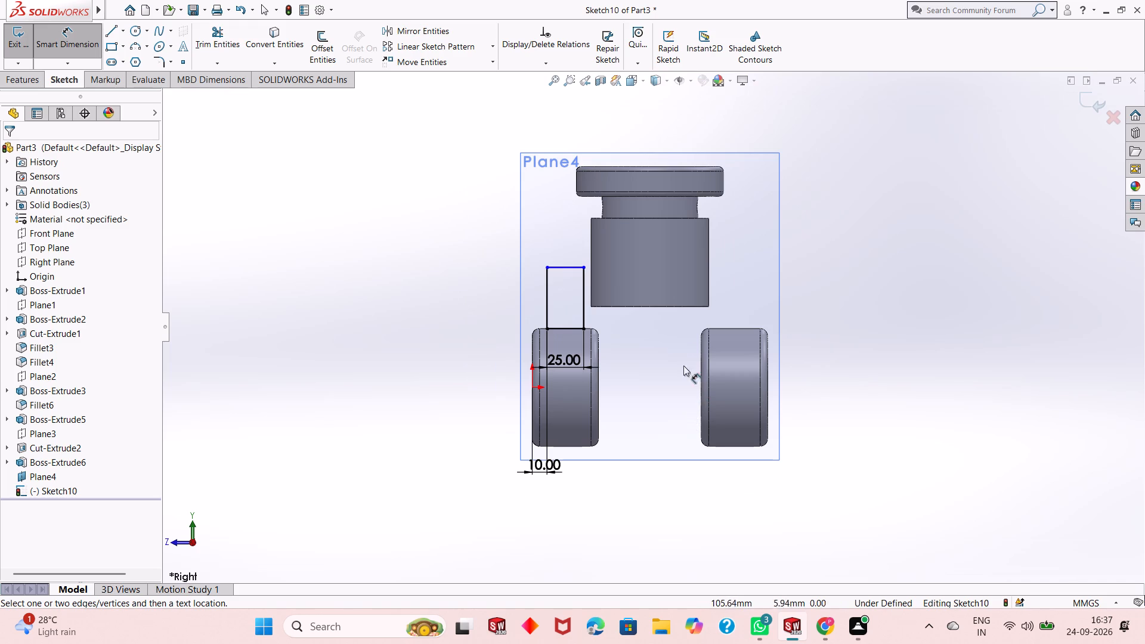
{"action": "scroll", "coordinate": [608, 307], "scroll_direction": "down", "scroll_amount": 2}
{"action": "scroll", "coordinate": [608, 307], "scroll_direction": "up", "scroll_amount": 2}
{"action": "middle_click_drag", "start_coordinate": [636, 324], "coordinate": [664, 348]}
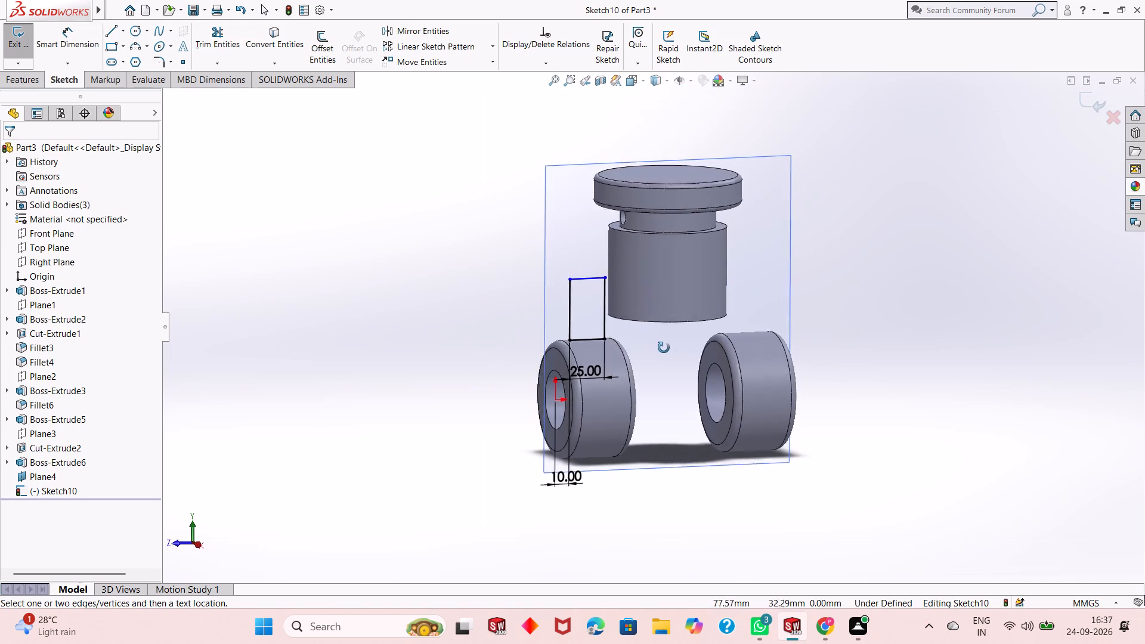
{"action": "middle_click_drag", "start_coordinate": [664, 348], "coordinate": [872, 315]}
{"action": "middle_click_drag", "start_coordinate": [826, 317], "coordinate": [791, 335]}
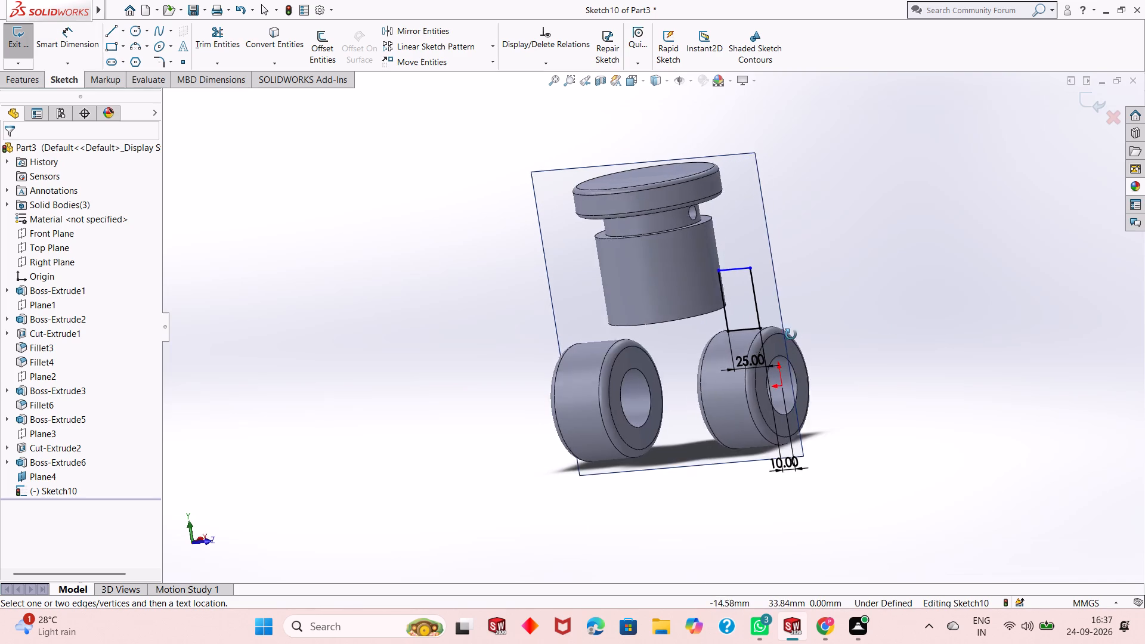
{"action": "middle_click_drag", "start_coordinate": [791, 335], "coordinate": [585, 383]}
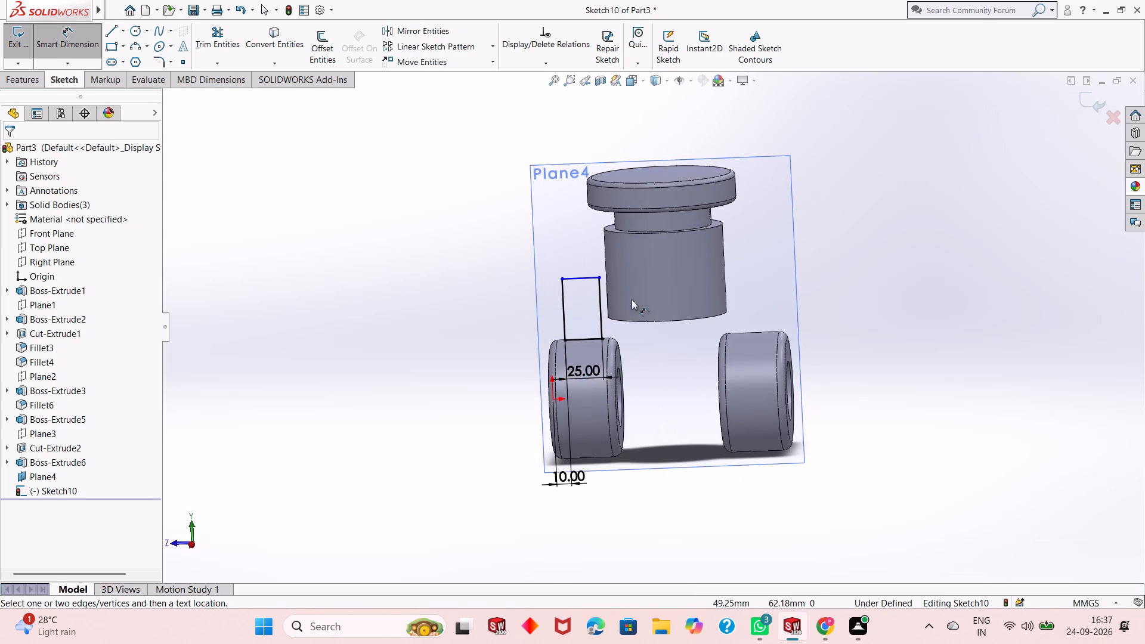
{"action": "scroll", "coordinate": [712, 231], "scroll_direction": "down", "scroll_amount": 2}
{"action": "middle_click_drag", "start_coordinate": [685, 318], "coordinate": [706, 310]}
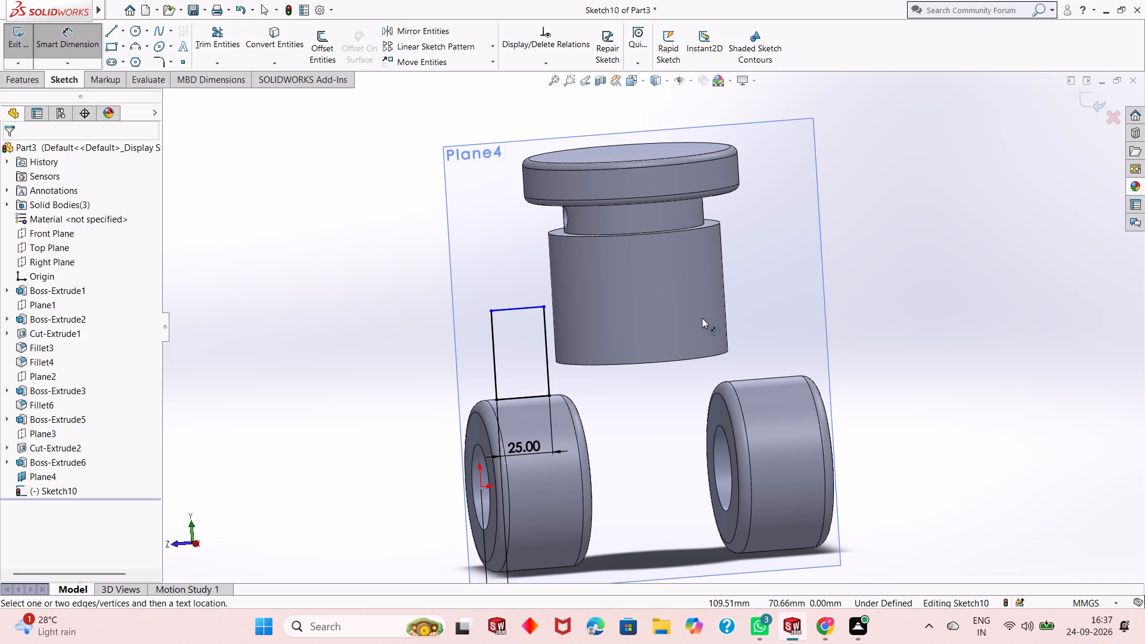
{"action": "scroll", "coordinate": [702, 320], "scroll_direction": "down", "scroll_amount": 1}
{"action": "scroll", "coordinate": [525, 429], "scroll_direction": "down", "scroll_amount": 2}
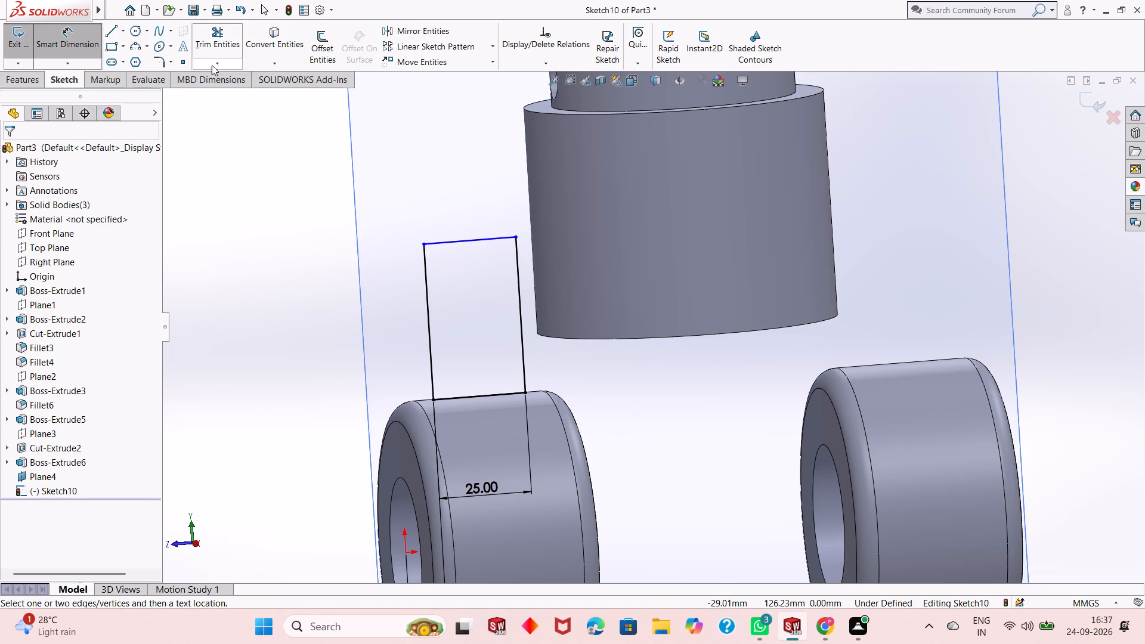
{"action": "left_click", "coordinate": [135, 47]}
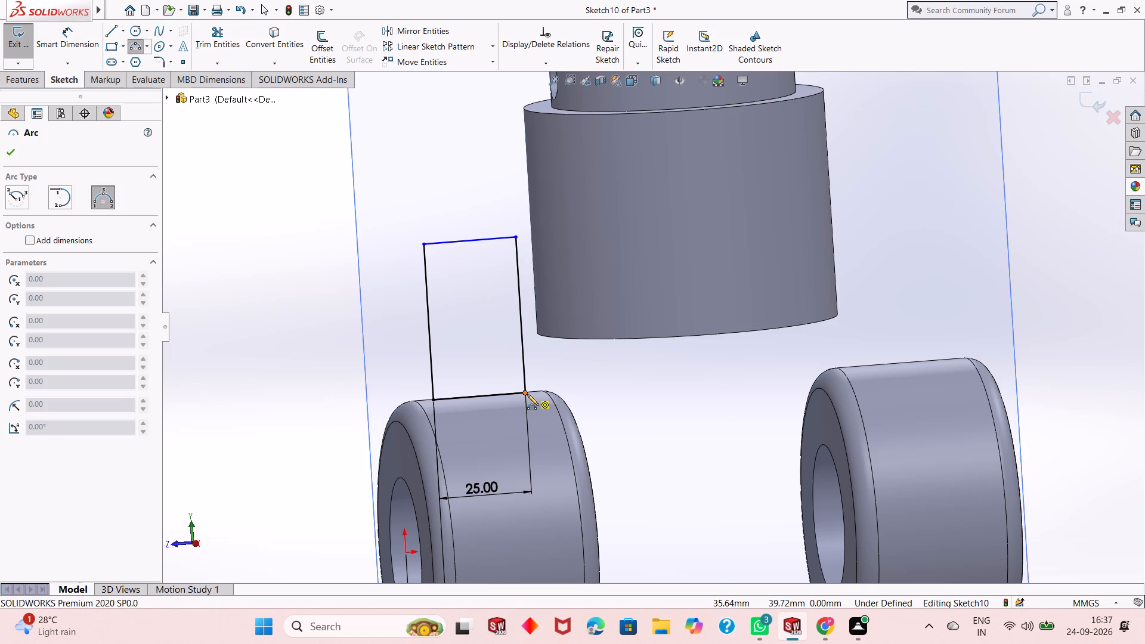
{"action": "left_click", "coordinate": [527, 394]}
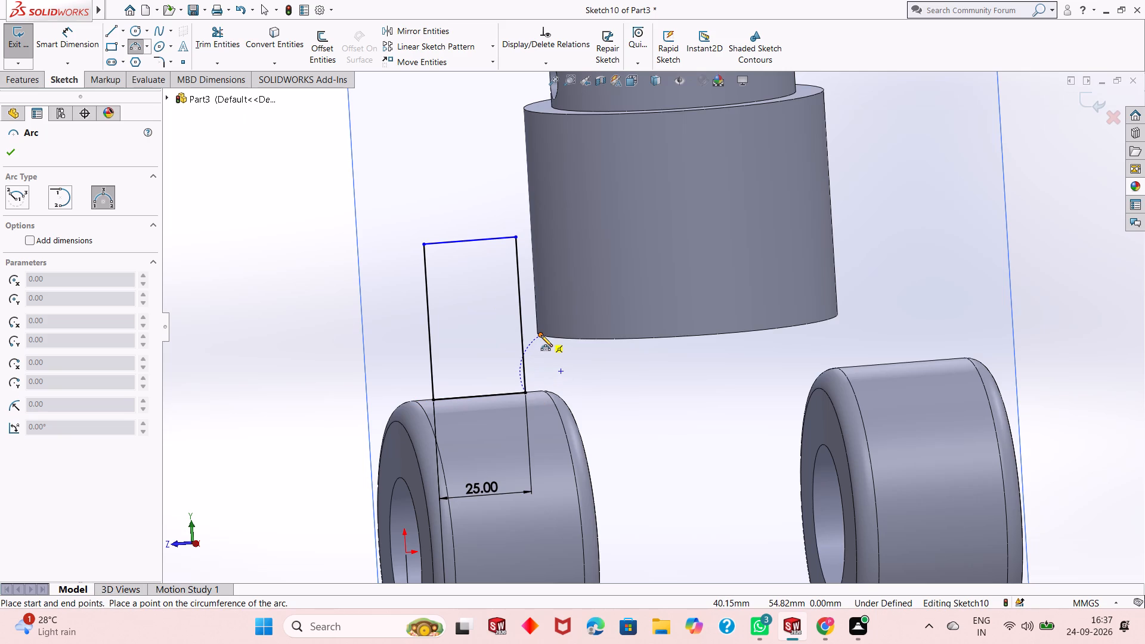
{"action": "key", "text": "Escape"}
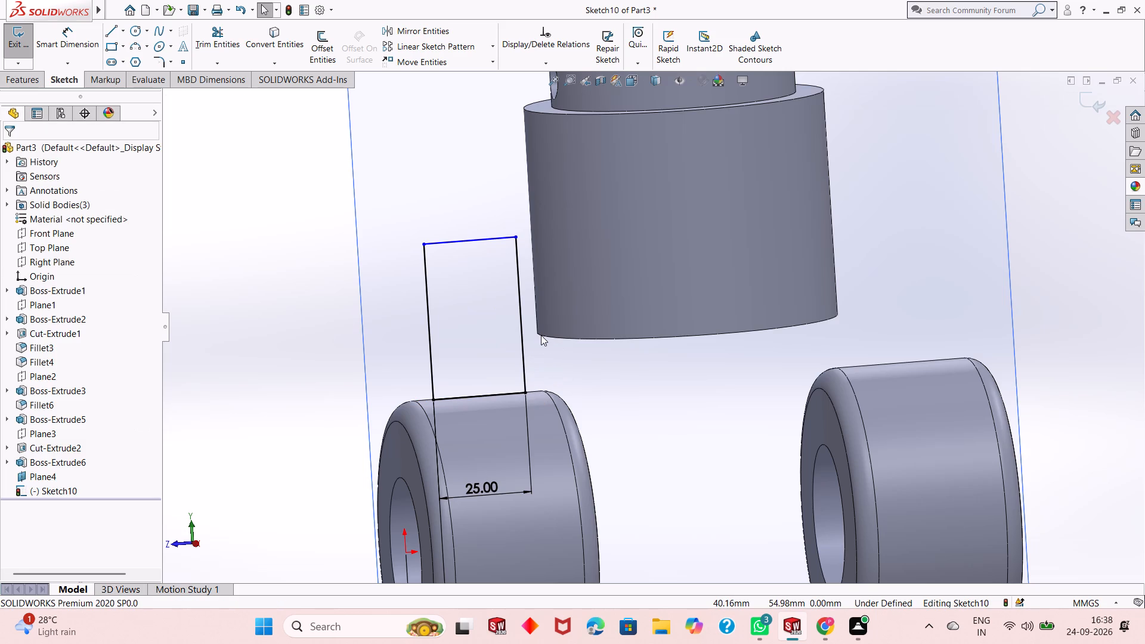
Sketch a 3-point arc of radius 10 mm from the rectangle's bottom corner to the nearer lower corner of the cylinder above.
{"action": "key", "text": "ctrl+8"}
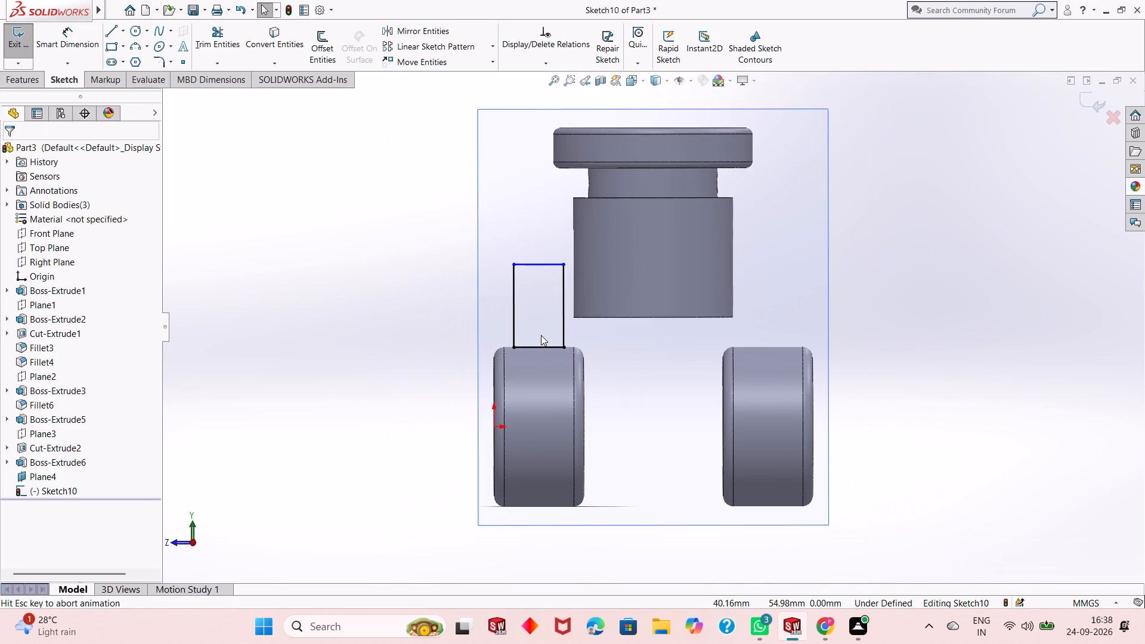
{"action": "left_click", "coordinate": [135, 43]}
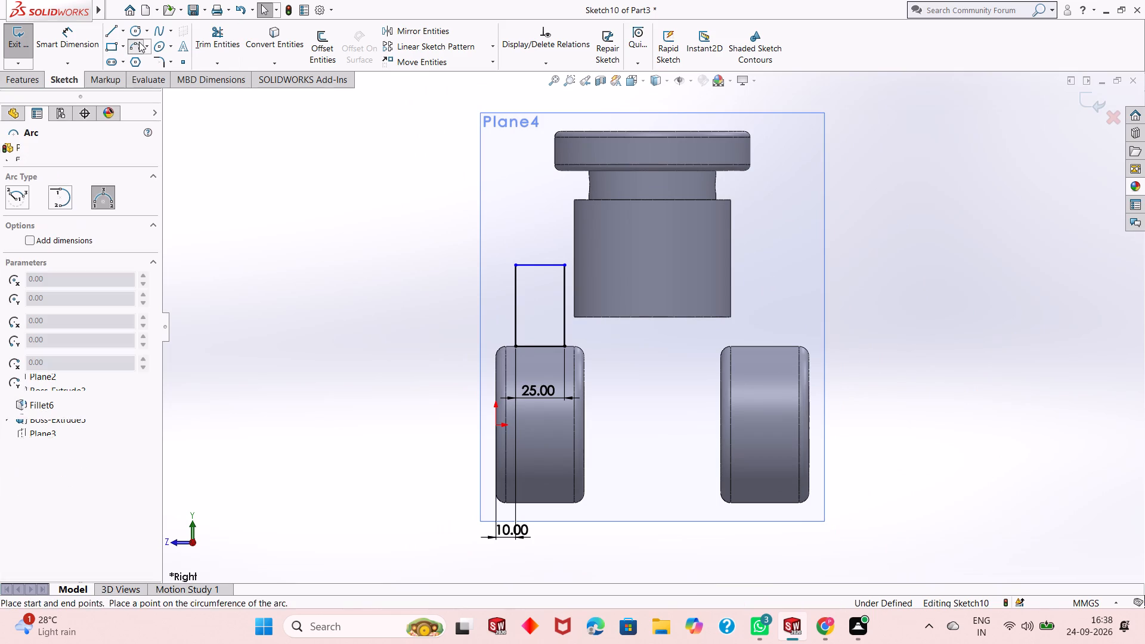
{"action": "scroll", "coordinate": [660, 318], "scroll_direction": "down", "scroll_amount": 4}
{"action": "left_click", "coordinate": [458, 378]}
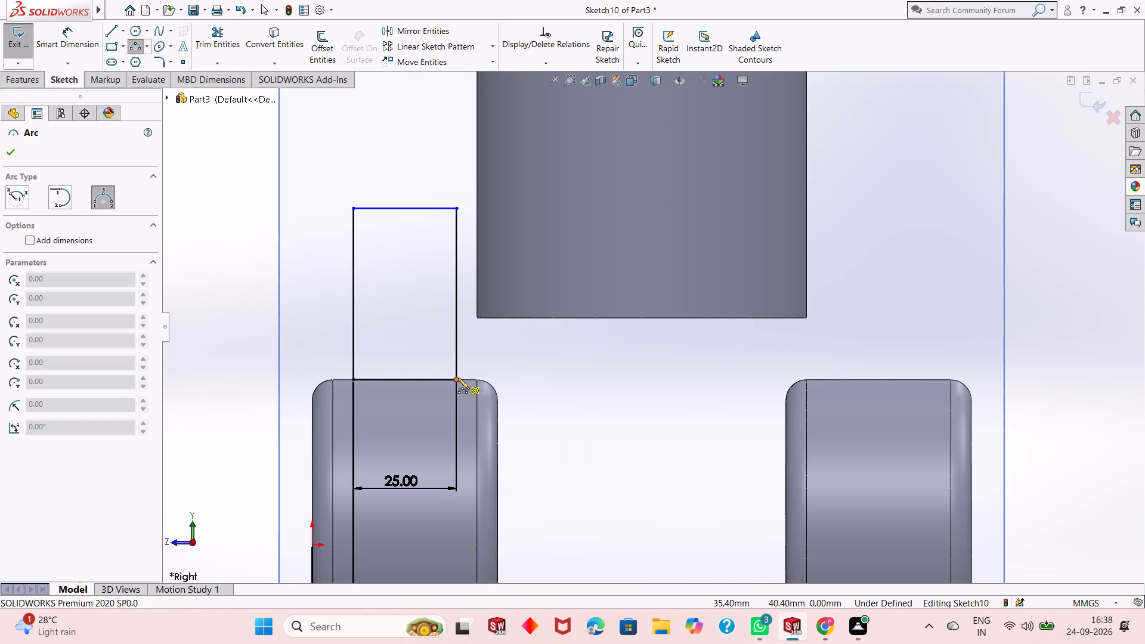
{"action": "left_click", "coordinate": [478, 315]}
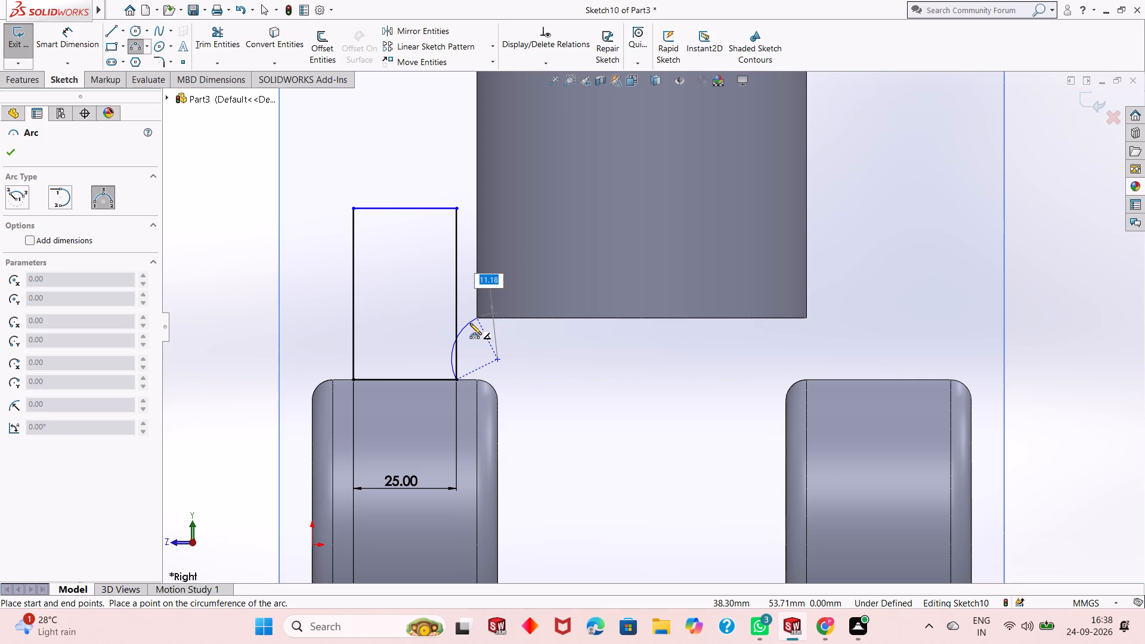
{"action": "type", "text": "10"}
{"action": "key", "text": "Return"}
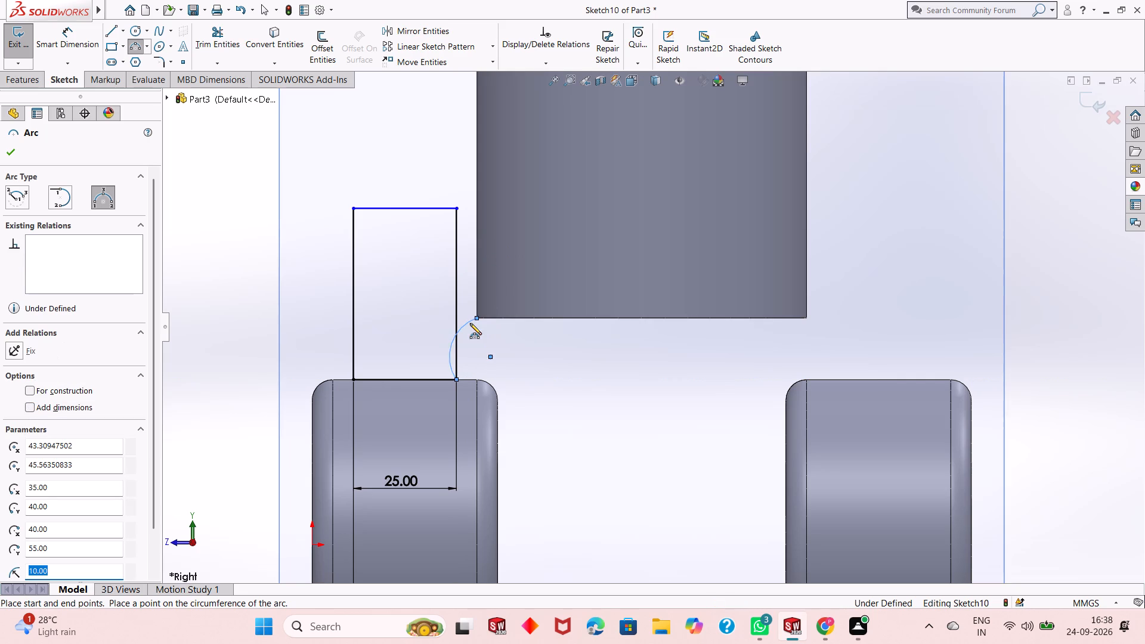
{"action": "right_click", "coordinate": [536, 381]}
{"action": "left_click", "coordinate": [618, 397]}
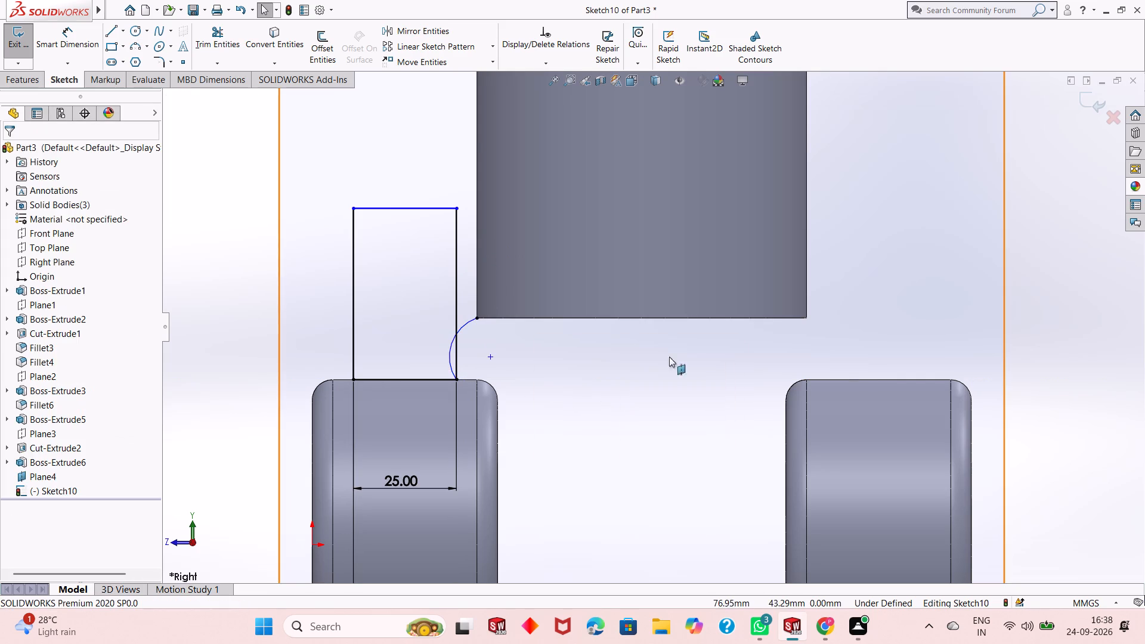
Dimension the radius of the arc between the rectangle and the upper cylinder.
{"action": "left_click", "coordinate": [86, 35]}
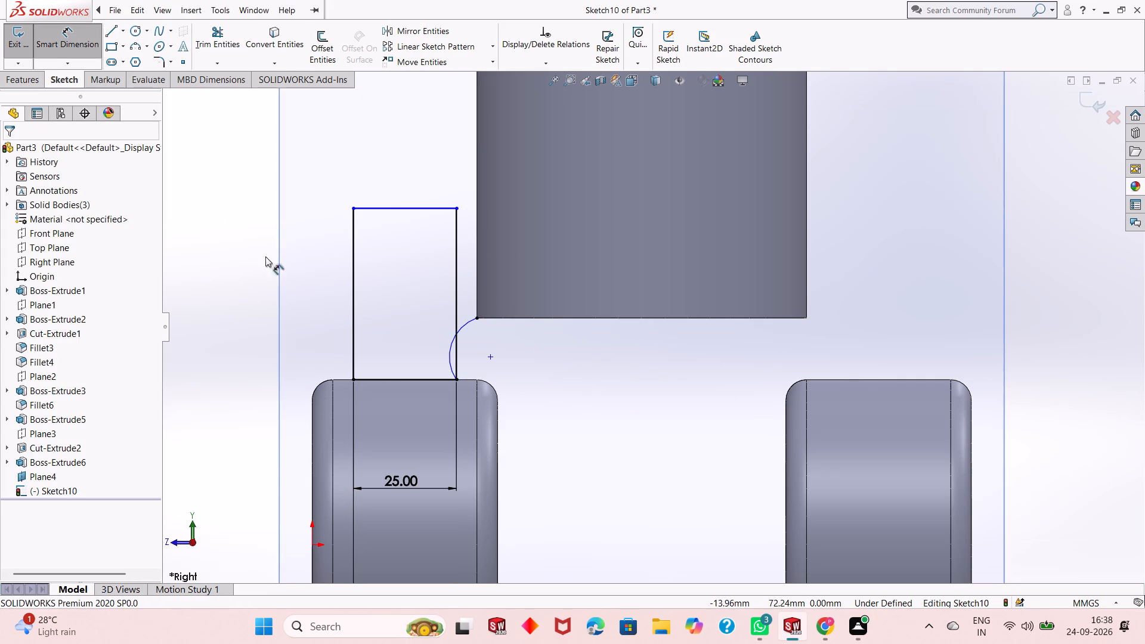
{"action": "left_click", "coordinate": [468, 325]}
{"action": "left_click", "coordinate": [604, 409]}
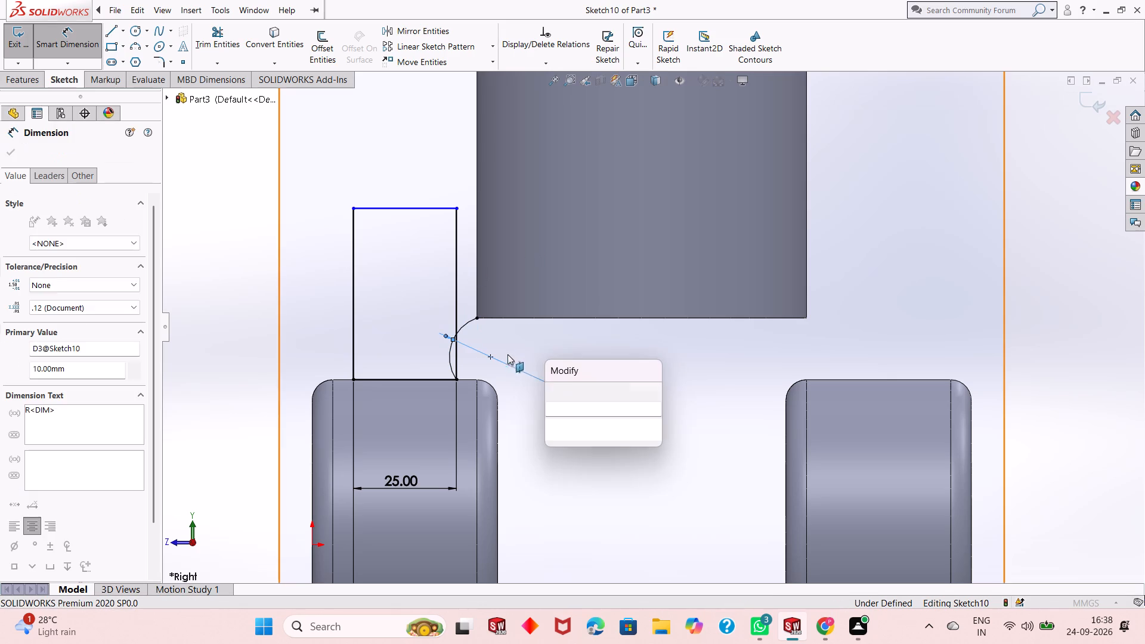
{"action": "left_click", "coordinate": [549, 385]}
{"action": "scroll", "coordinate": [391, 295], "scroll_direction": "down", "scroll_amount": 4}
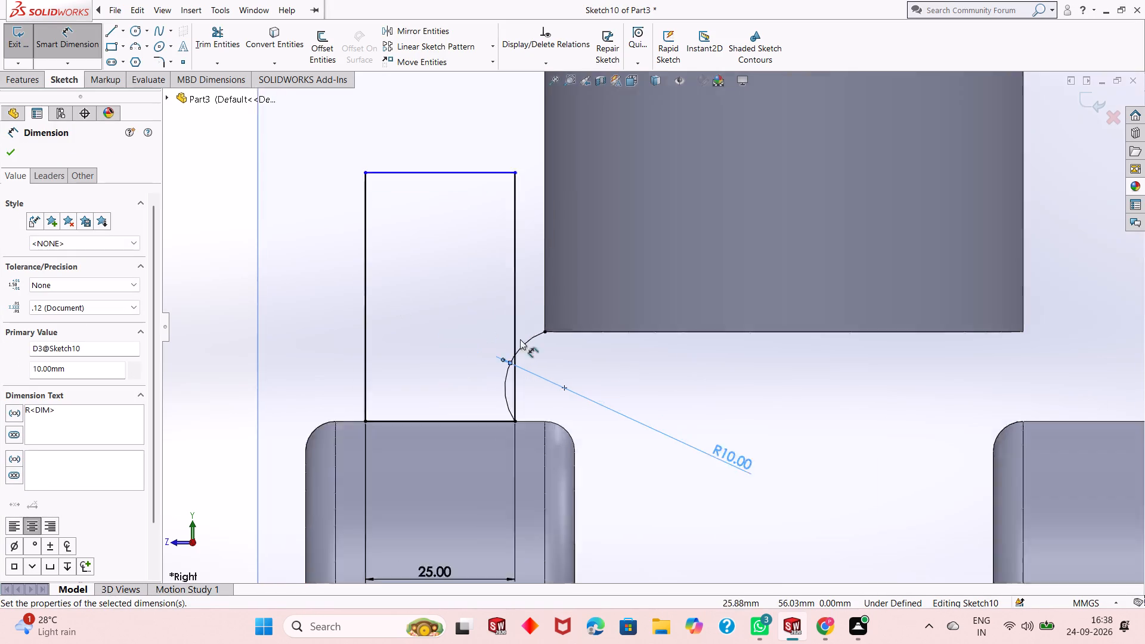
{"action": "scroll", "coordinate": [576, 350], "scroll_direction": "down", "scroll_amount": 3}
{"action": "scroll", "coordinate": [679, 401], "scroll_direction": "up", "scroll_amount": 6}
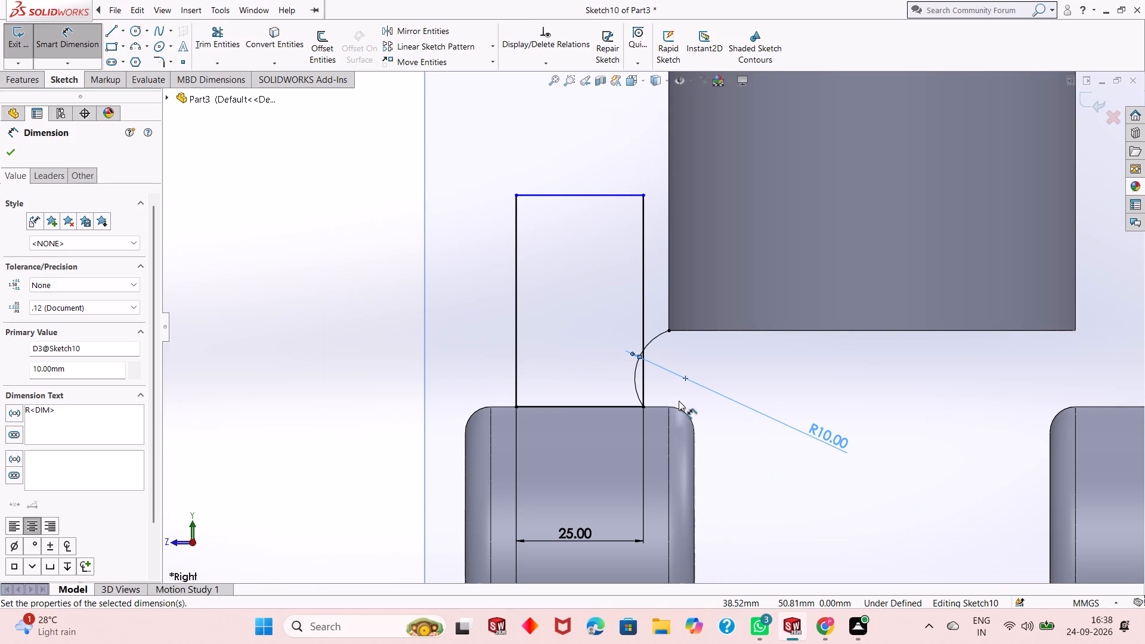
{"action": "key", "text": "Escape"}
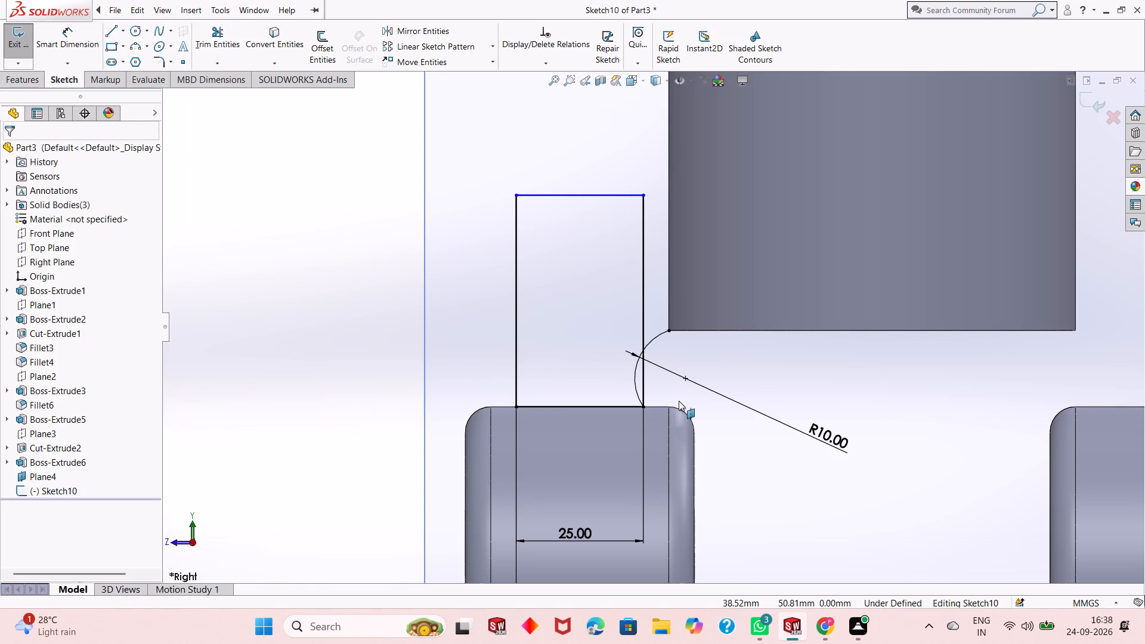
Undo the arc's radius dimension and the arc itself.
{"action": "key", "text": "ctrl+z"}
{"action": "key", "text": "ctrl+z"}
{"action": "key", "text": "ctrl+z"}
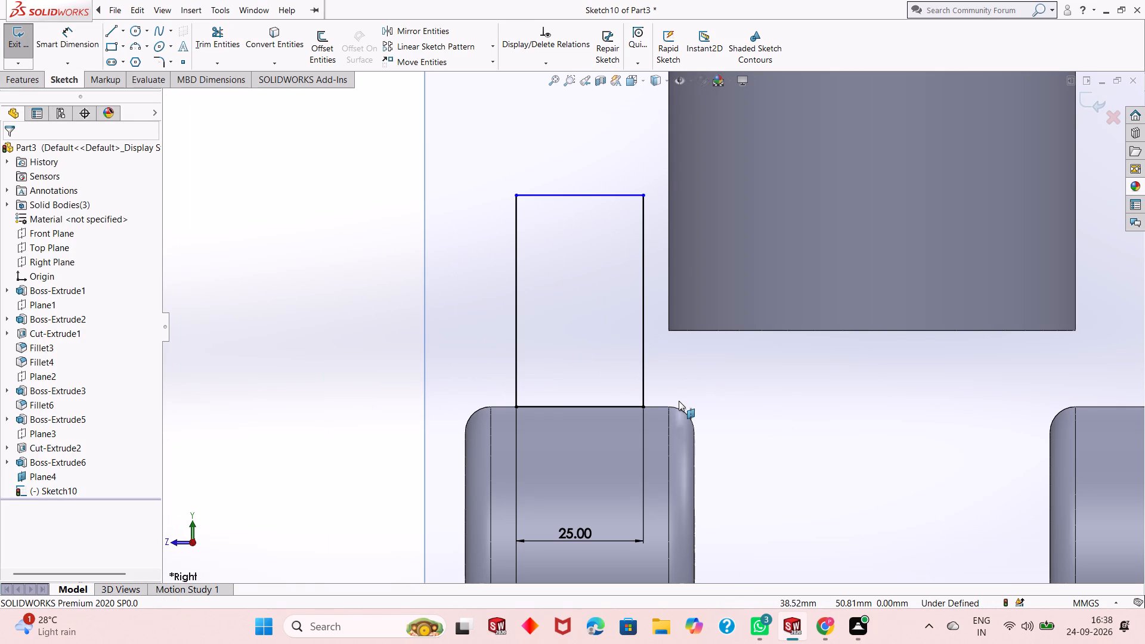
Dimension the rectangle's vertical side to a height of 35 mm.
{"action": "scroll", "coordinate": [636, 382], "scroll_direction": "up", "scroll_amount": 3}
{"action": "scroll", "coordinate": [821, 351], "scroll_direction": "down", "scroll_amount": 1}
{"action": "scroll", "coordinate": [828, 342], "scroll_direction": "up", "scroll_amount": 1}
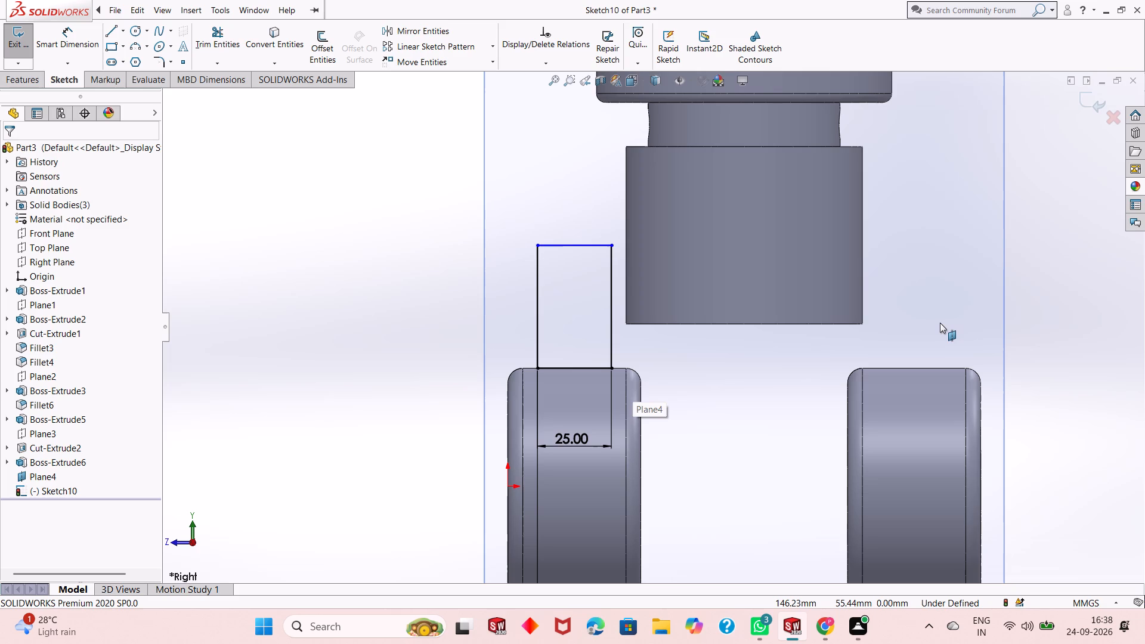
{"action": "scroll", "coordinate": [693, 334], "scroll_direction": "up", "scroll_amount": 2}
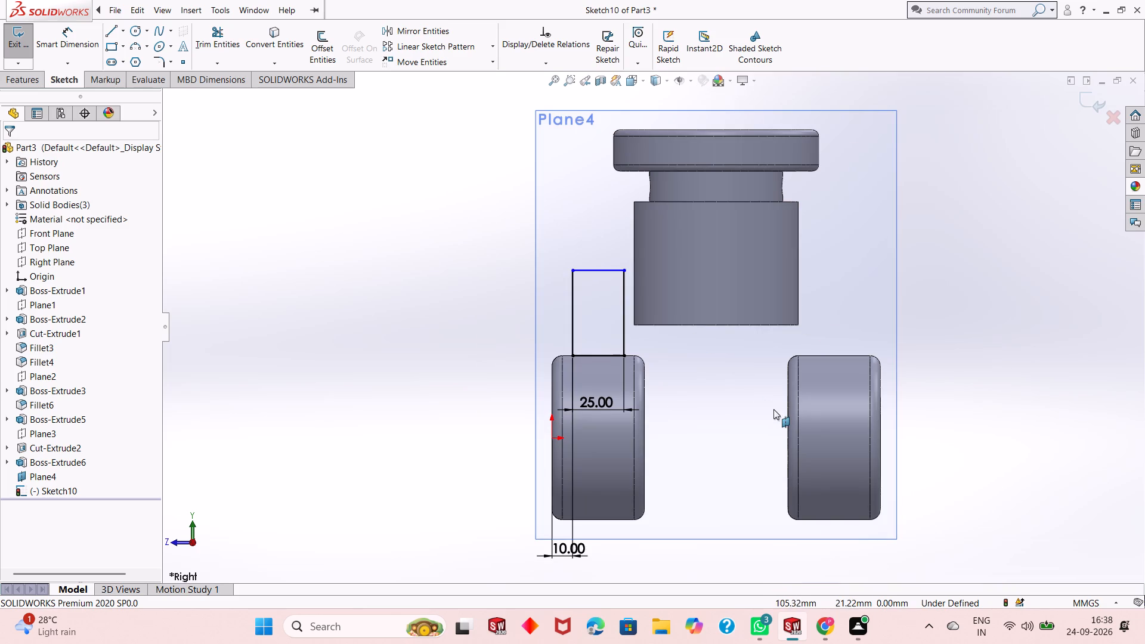
{"action": "scroll", "coordinate": [773, 410], "scroll_direction": "up", "scroll_amount": 2}
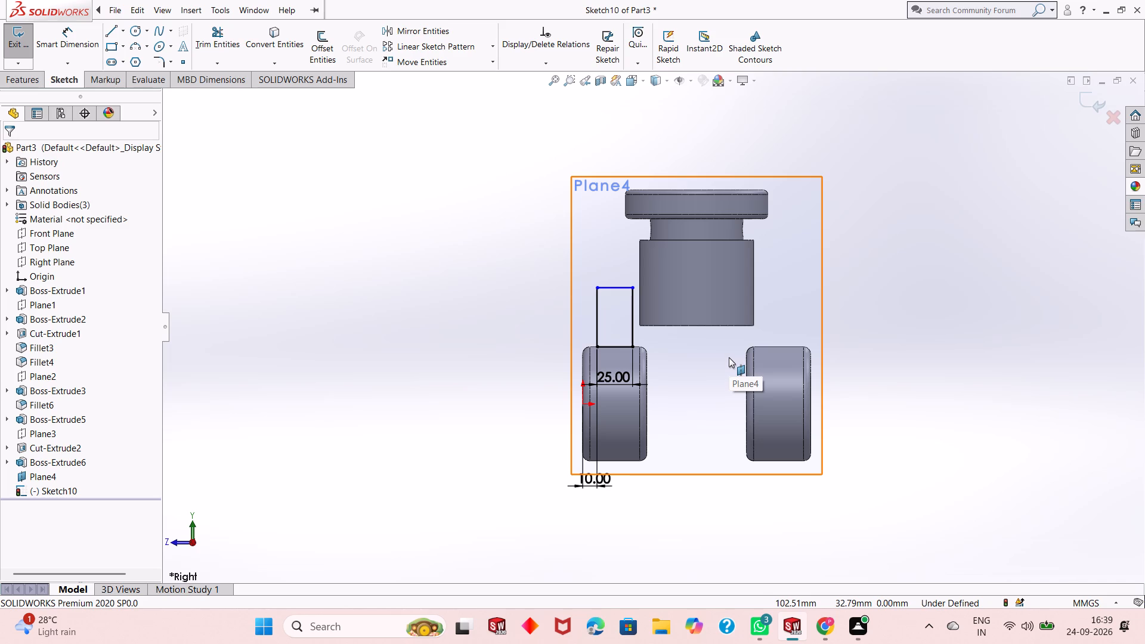
{"action": "scroll", "coordinate": [703, 318], "scroll_direction": "down", "scroll_amount": 2}
{"action": "scroll", "coordinate": [689, 318], "scroll_direction": "up", "scroll_amount": 1}
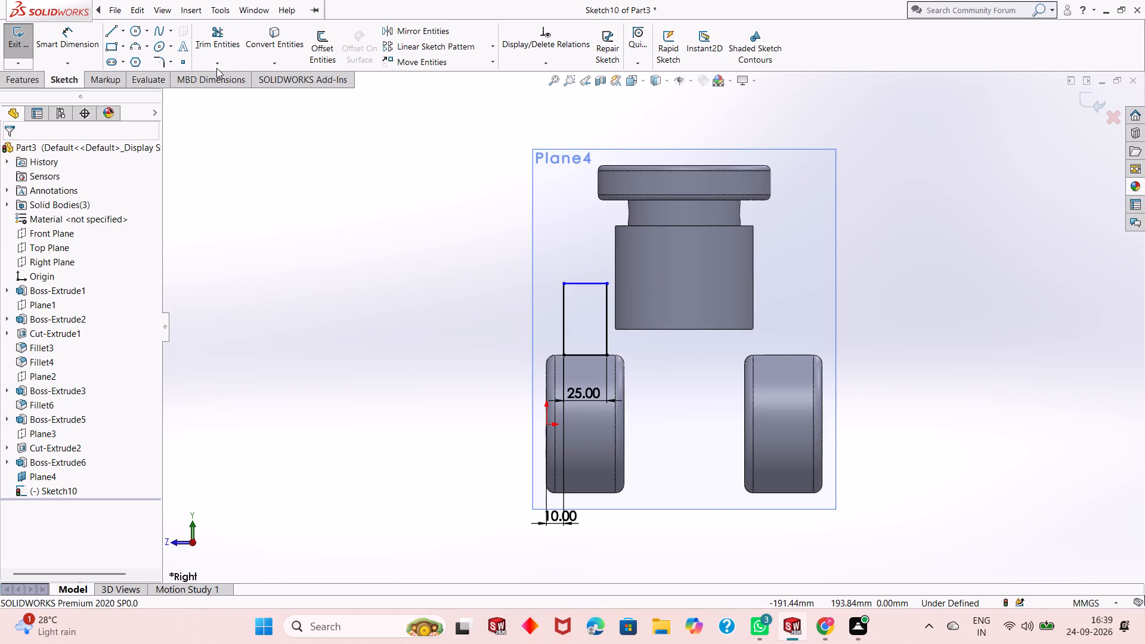
{"action": "left_click", "coordinate": [91, 39]}
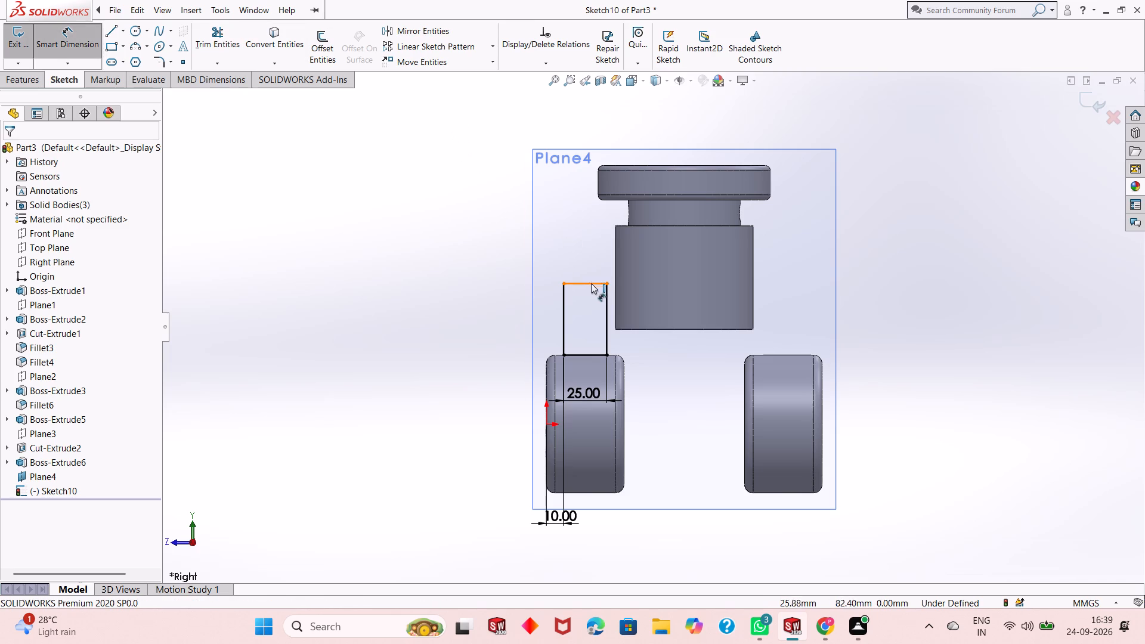
{"action": "left_click", "coordinate": [564, 324]}
{"action": "left_click", "coordinate": [456, 325]}
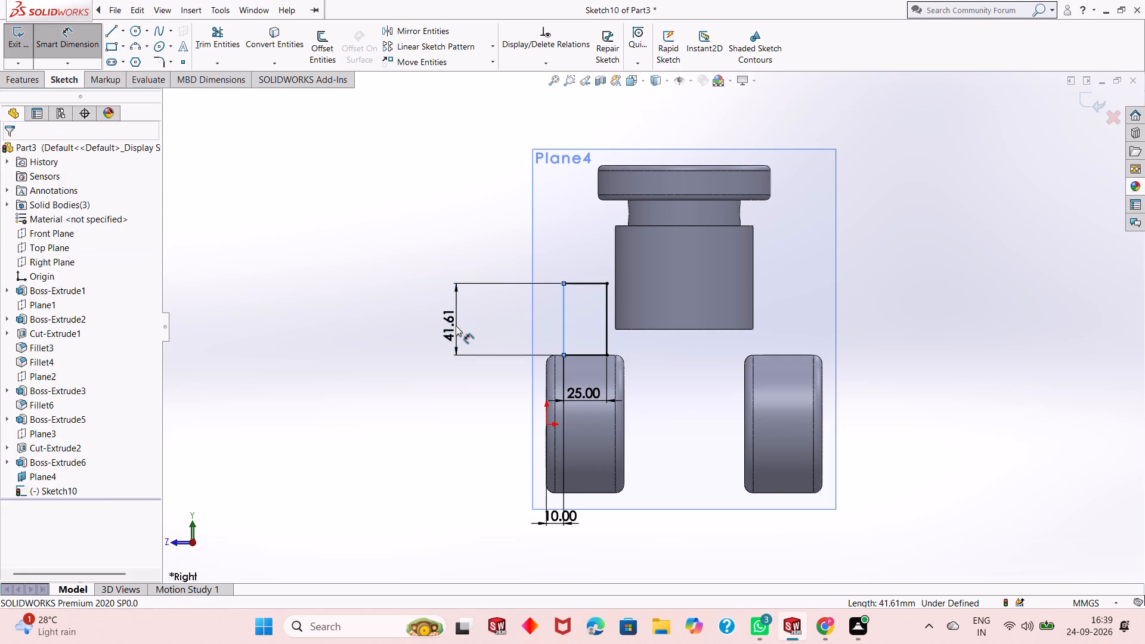
{"action": "type", "text": "35"}
{"action": "key", "text": "Return"}
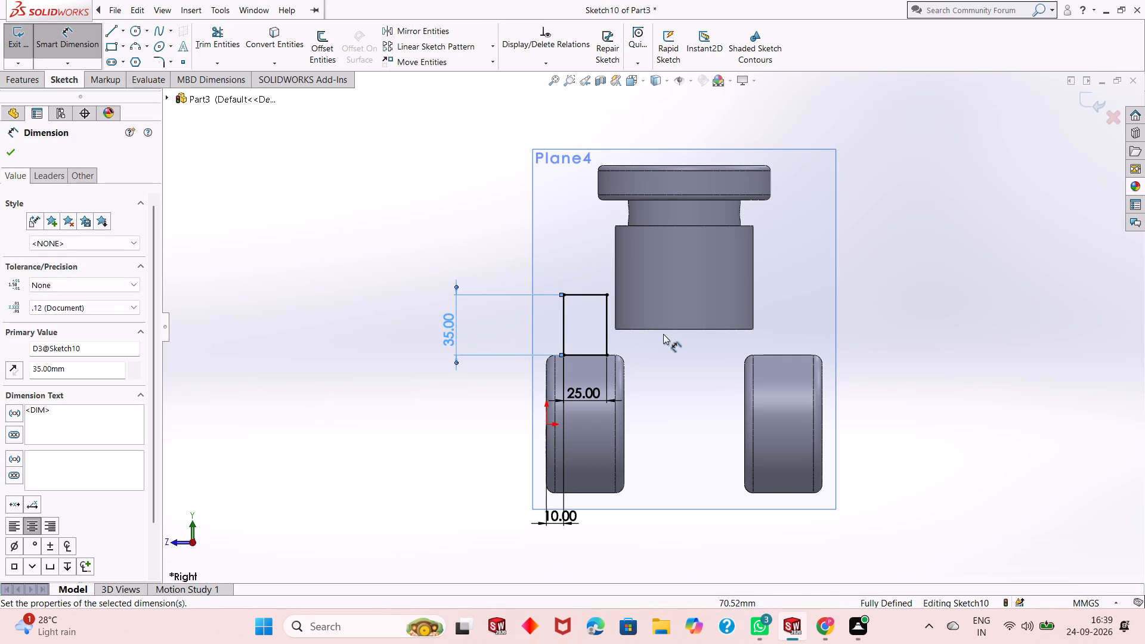
{"action": "left_click", "coordinate": [10, 159]}
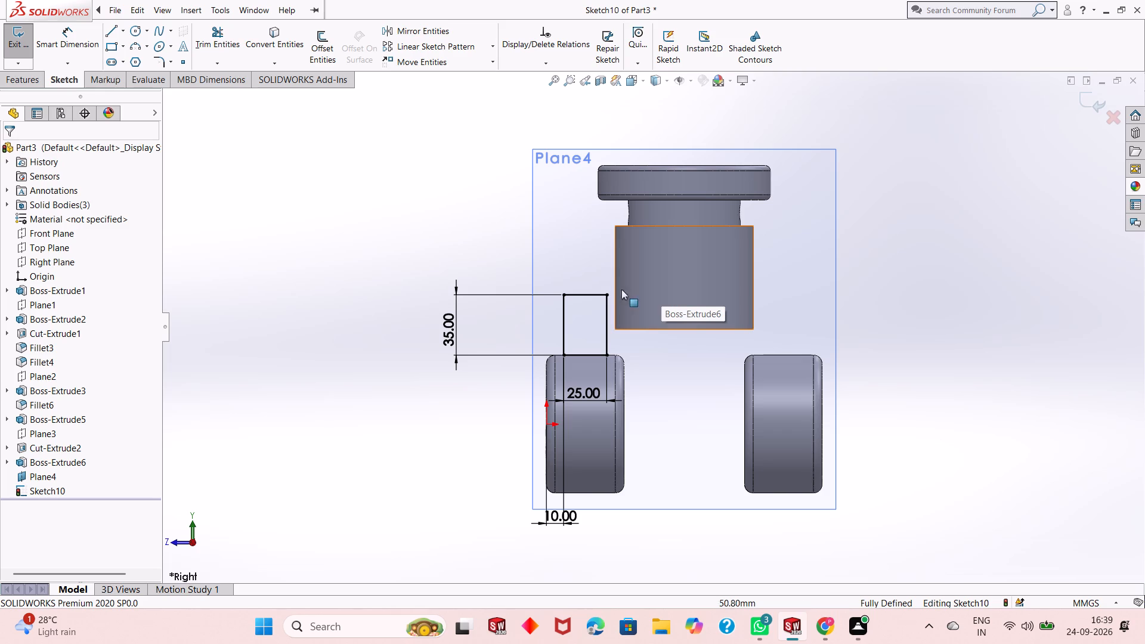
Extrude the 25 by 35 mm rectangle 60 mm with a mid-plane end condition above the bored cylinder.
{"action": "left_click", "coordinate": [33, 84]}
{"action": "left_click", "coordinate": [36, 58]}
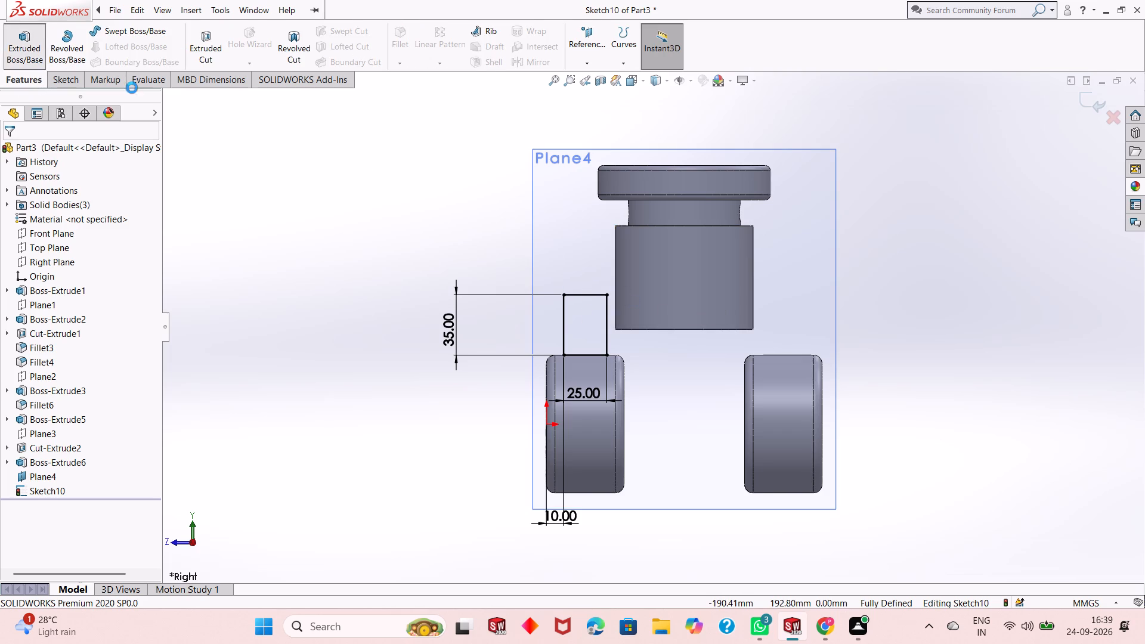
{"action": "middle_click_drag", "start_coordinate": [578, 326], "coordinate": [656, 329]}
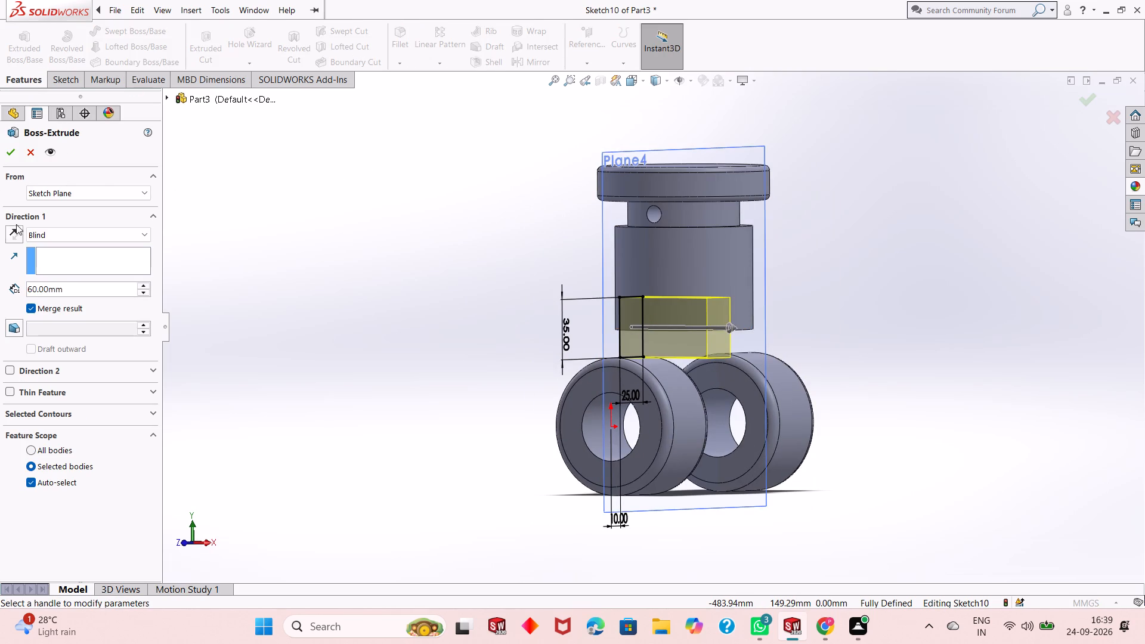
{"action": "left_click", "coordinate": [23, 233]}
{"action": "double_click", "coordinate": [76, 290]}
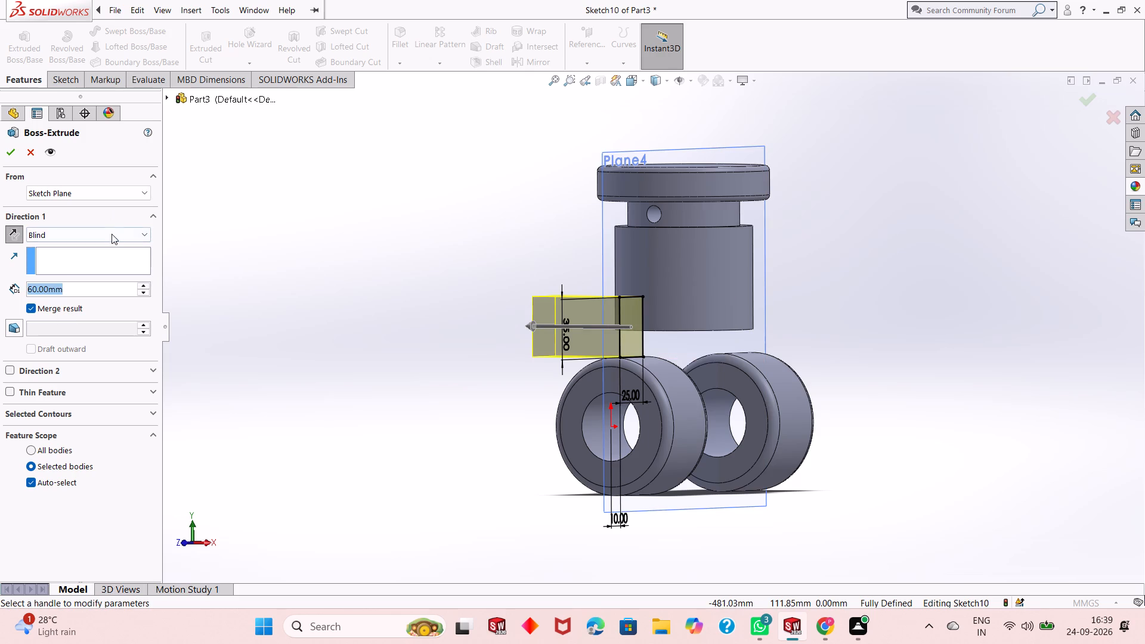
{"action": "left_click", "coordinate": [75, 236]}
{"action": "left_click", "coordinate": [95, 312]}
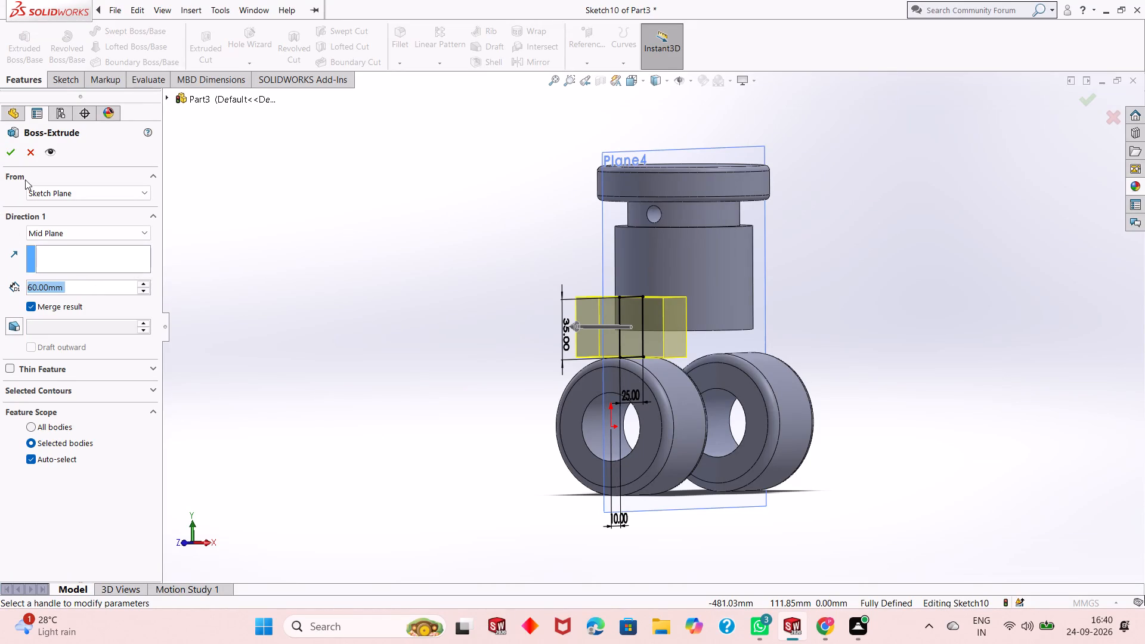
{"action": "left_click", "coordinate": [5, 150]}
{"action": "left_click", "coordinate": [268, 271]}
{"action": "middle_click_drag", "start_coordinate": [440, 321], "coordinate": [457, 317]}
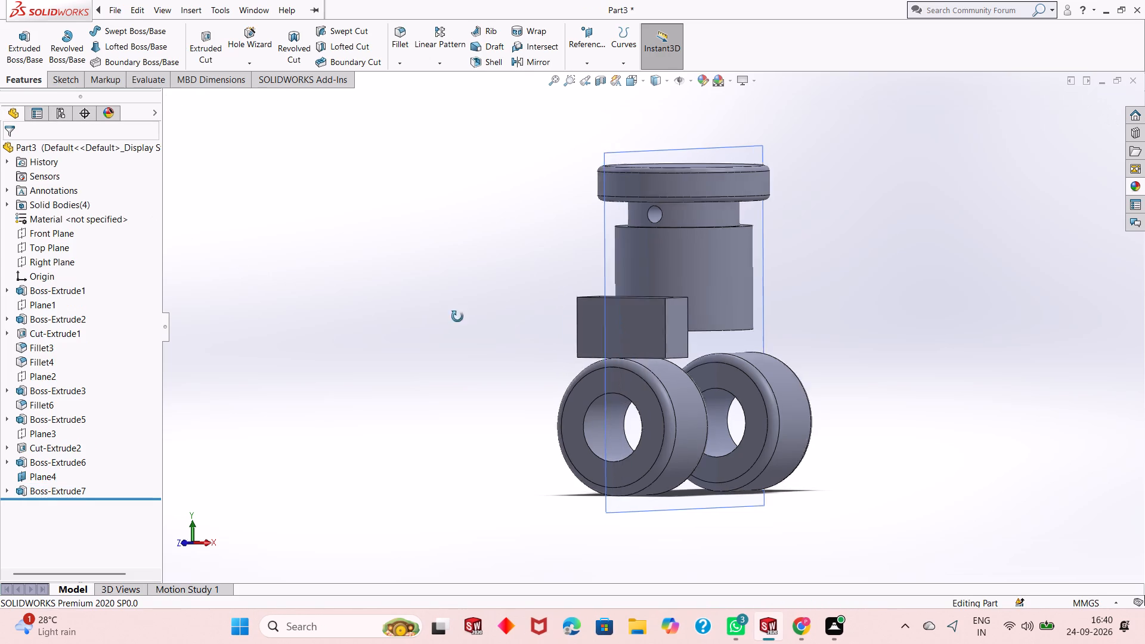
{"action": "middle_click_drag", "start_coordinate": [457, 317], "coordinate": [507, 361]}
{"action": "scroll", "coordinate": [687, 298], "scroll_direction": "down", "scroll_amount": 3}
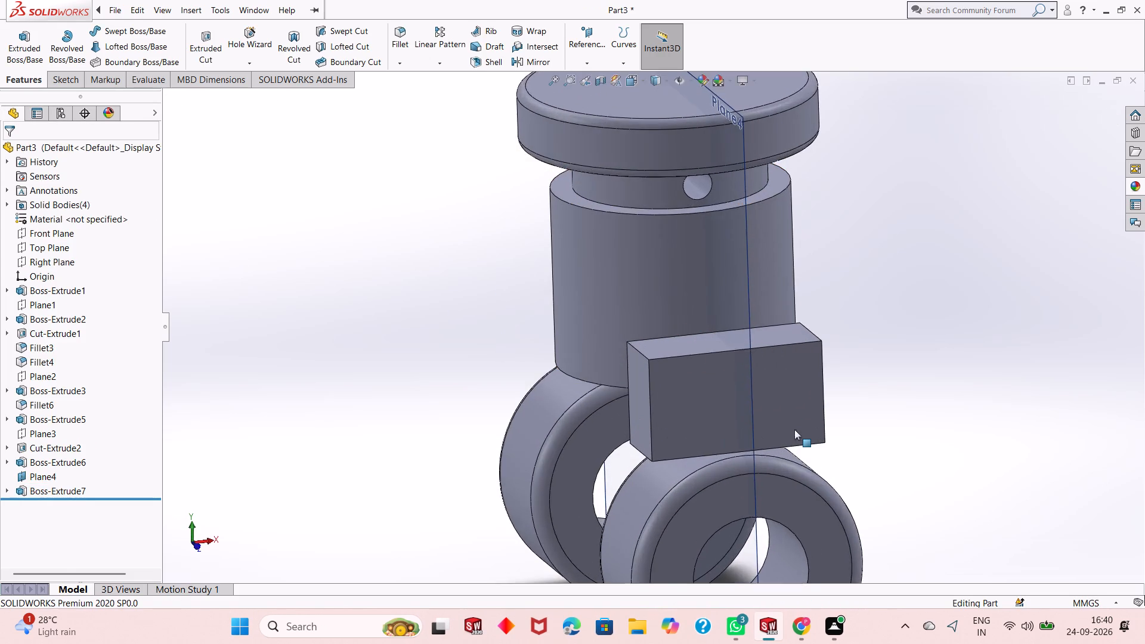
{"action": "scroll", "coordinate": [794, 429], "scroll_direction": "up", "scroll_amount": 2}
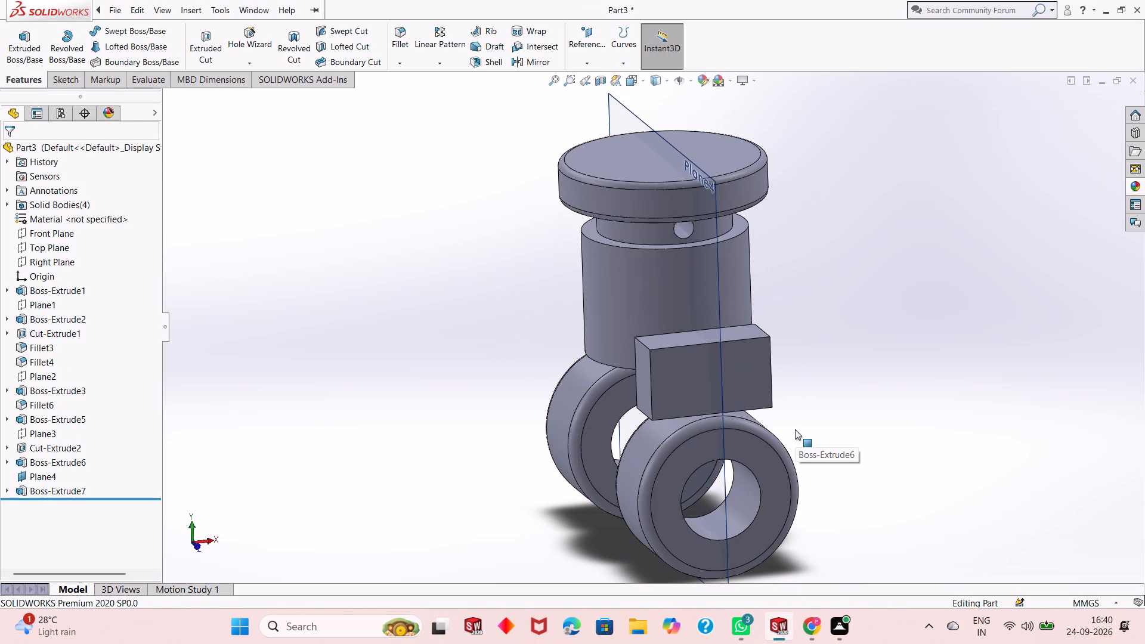
Undo the block extrusion, then the rectangle's dimensions and the rectangle itself, leaving the Plane4 sketch empty.
{"action": "key", "text": "ctrl+z"}
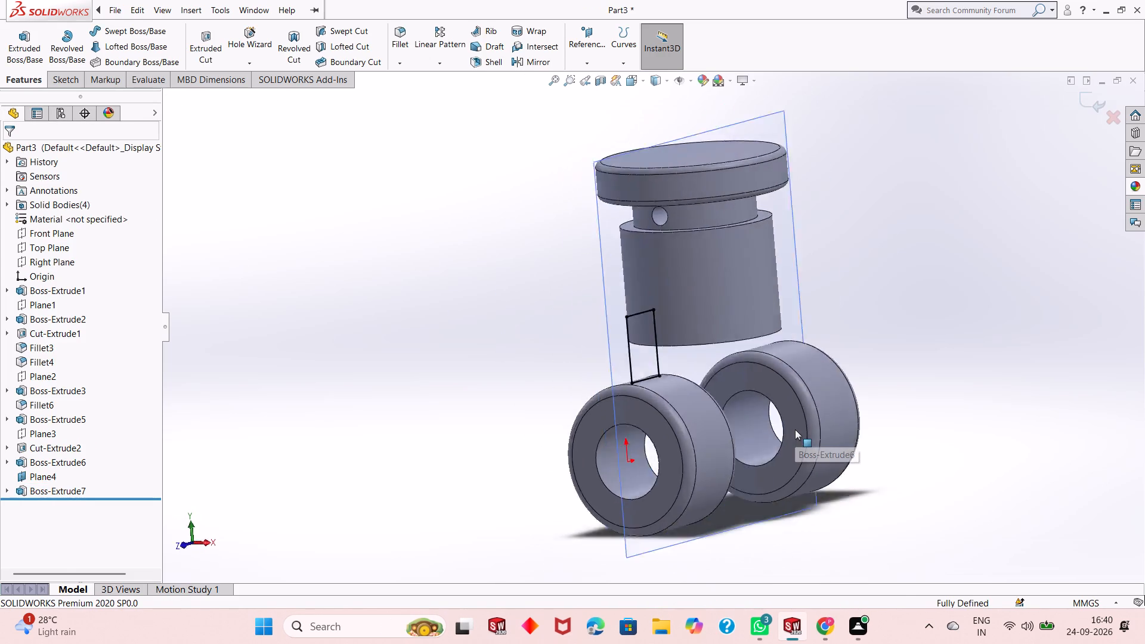
{"action": "key", "text": "ctrl+z"}
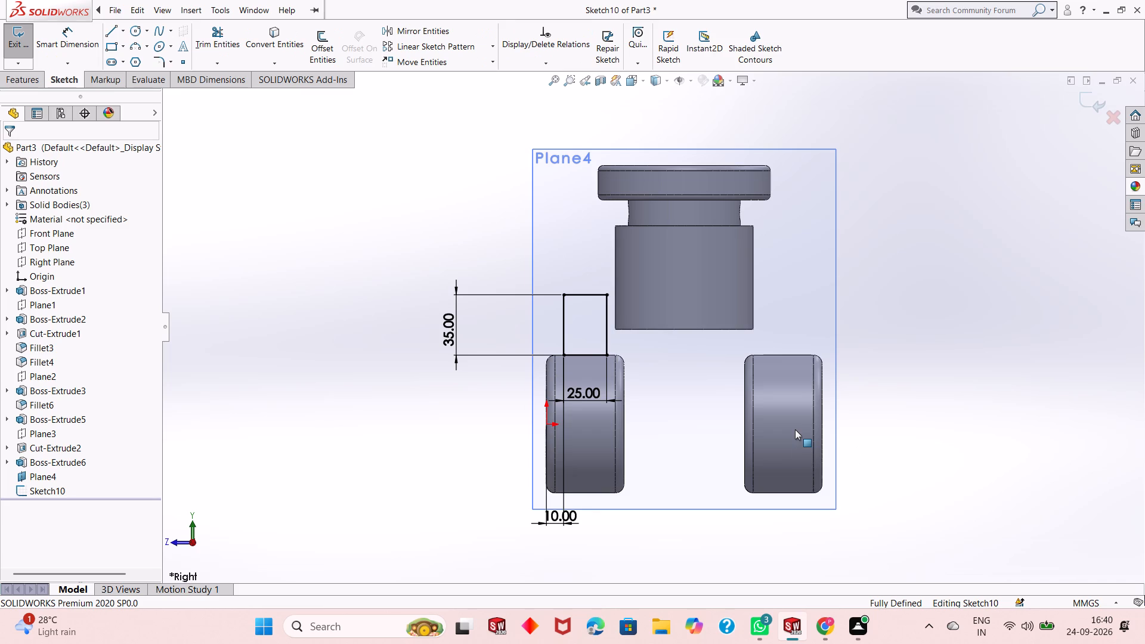
{"action": "key", "text": "ctrl+z"}
{"action": "key", "text": "ctrl+z"}
{"action": "key", "text": "ctrl+z"}
{"action": "key", "text": "ctrl+z"}
{"action": "key", "text": "ctrl+z"}
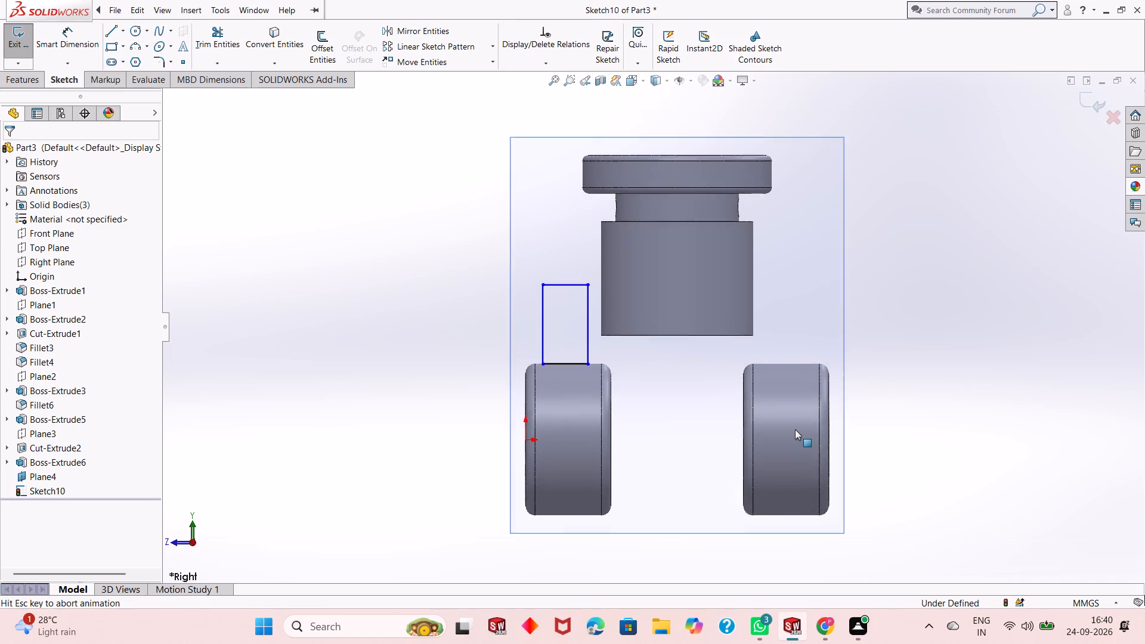
{"action": "key", "text": "ctrl+z"}
{"action": "key", "text": "ctrl+z"}
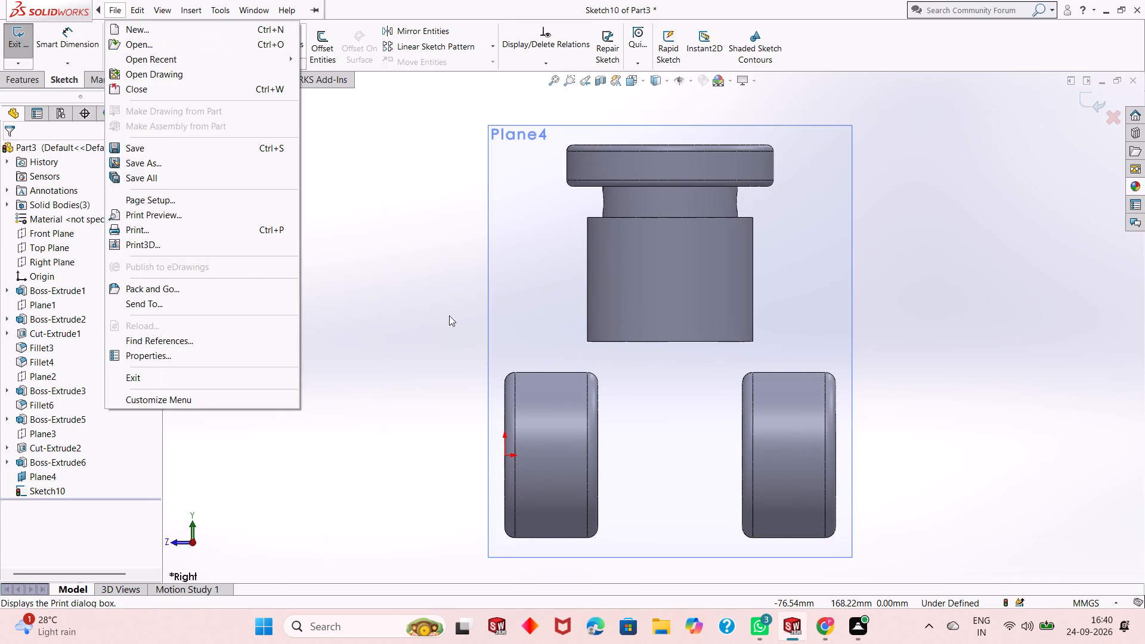
{"action": "left_click_drag", "start_coordinate": [396, 230], "coordinate": [406, 217]}
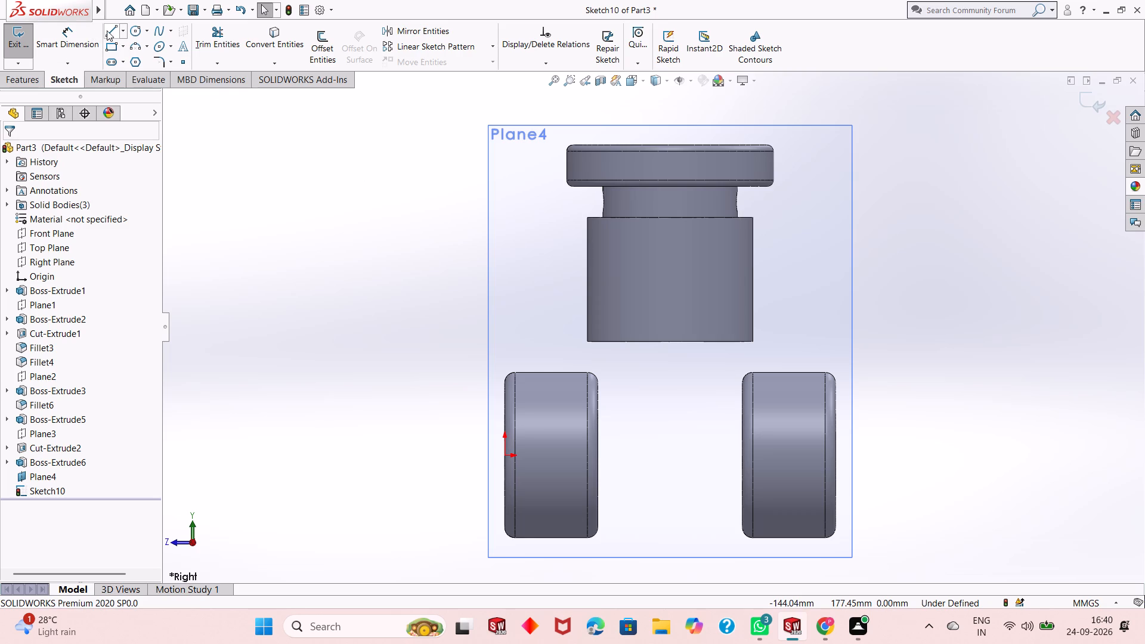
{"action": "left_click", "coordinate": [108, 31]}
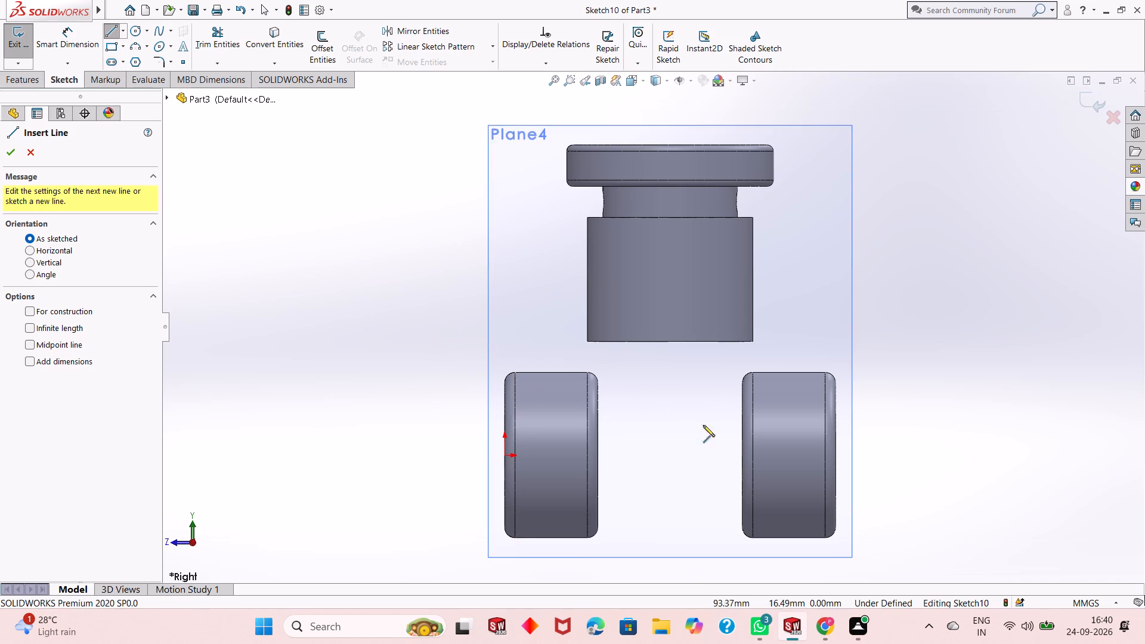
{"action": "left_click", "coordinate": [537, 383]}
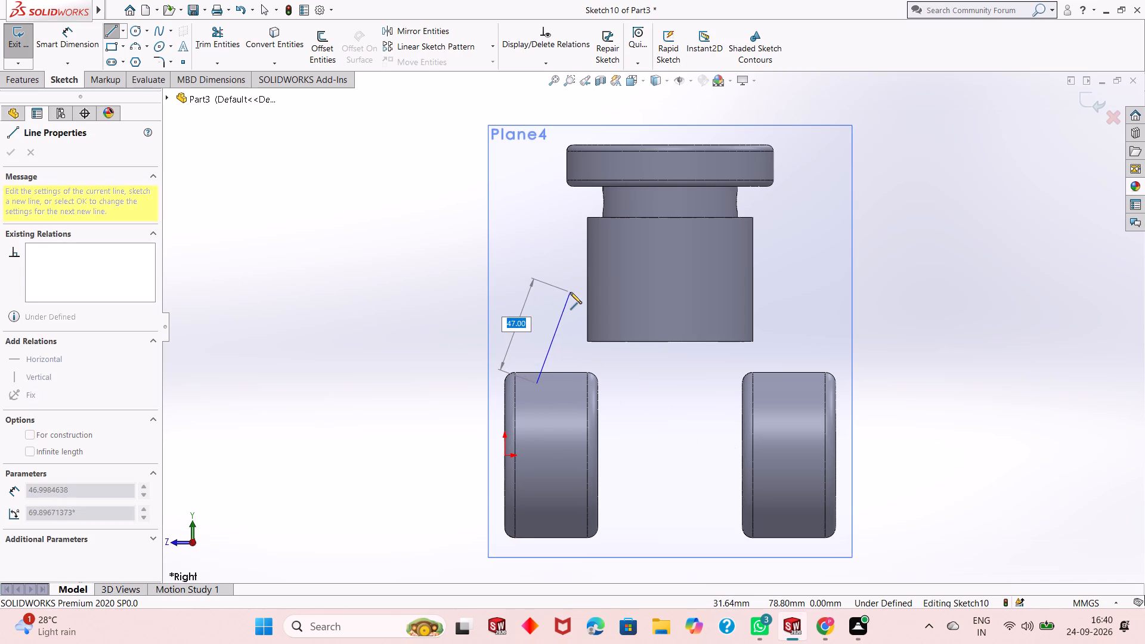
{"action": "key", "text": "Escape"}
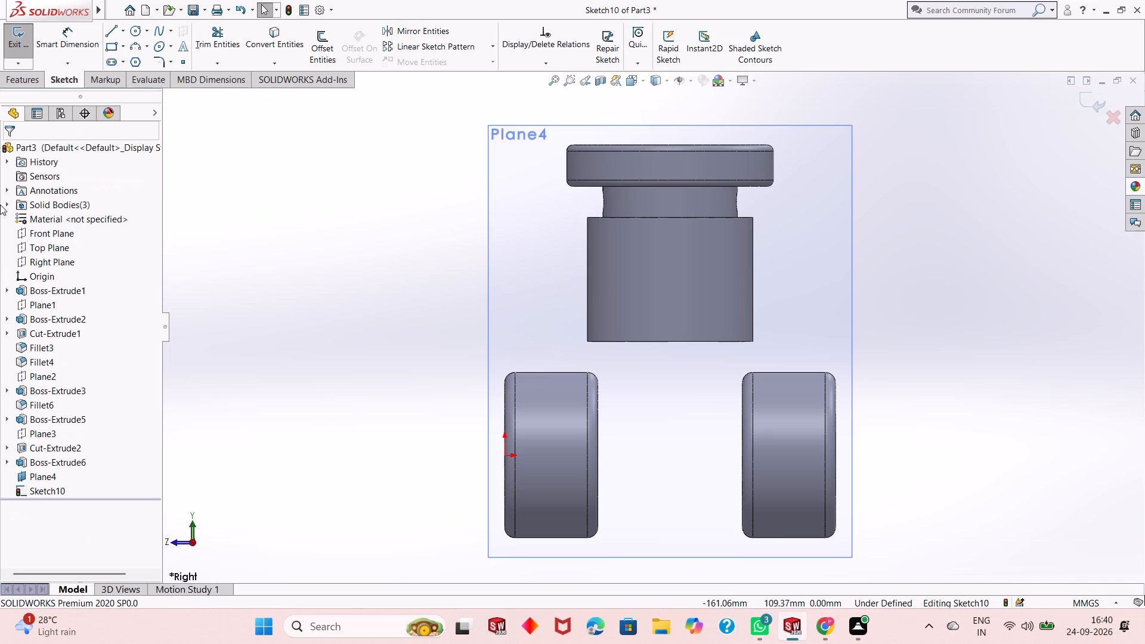
Sketch a corner rectangle about 16 mm wide, starting just below the top edge of the bored cylinder at the origin and extending above it.
{"action": "left_click", "coordinate": [116, 42]}
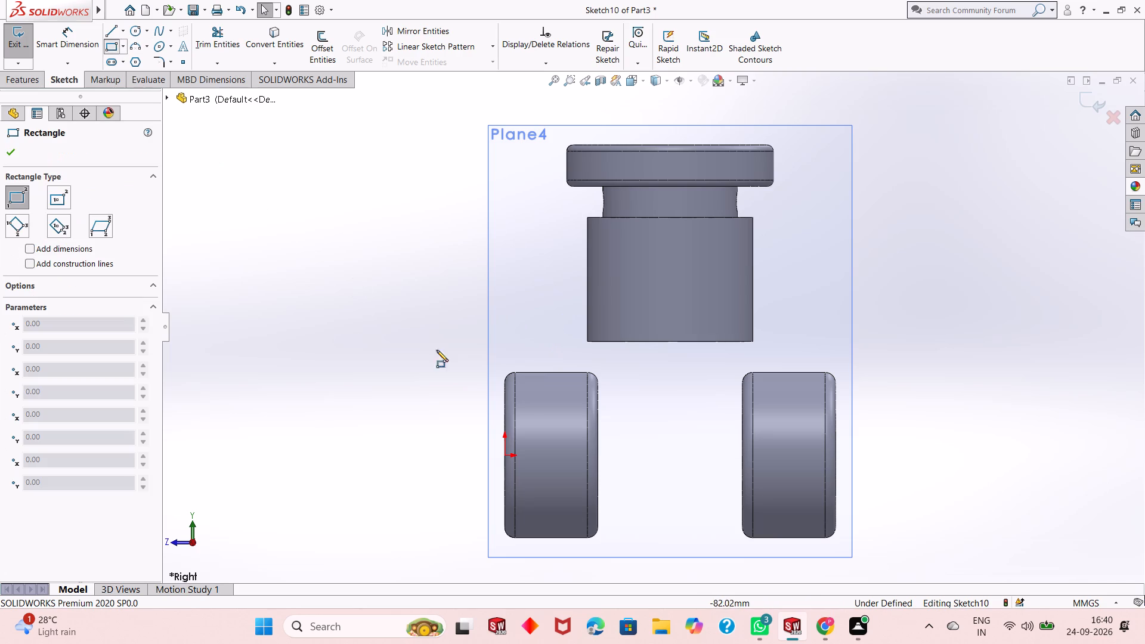
{"action": "left_click", "coordinate": [536, 385]}
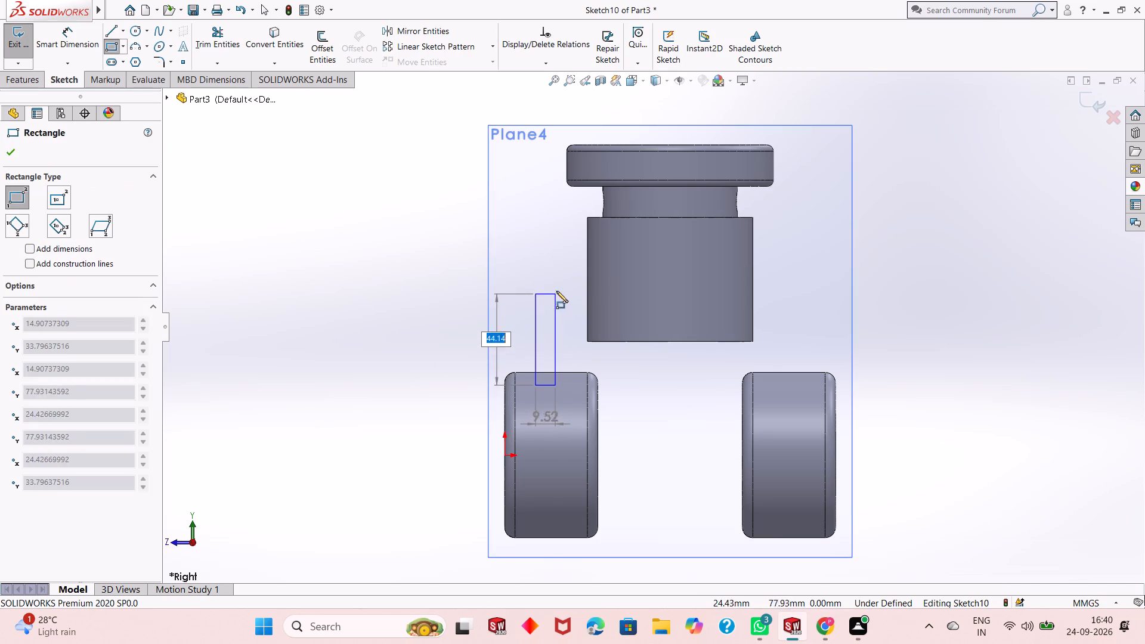
{"action": "left_click", "coordinate": [568, 308]}
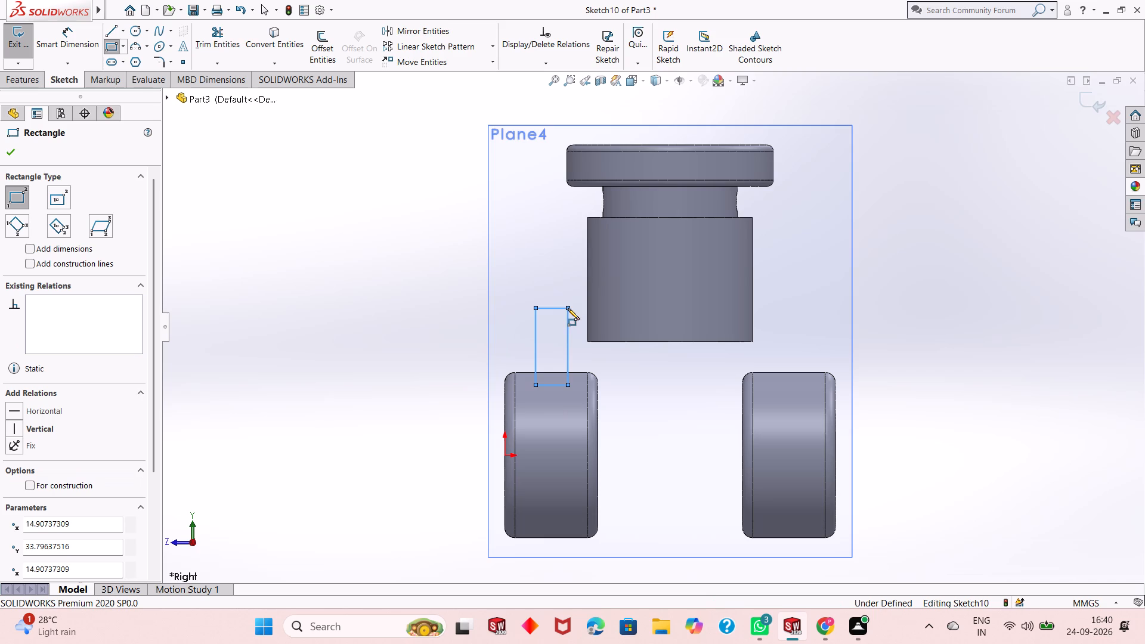
{"action": "right_click", "coordinate": [345, 280]}
{"action": "left_click", "coordinate": [371, 289]}
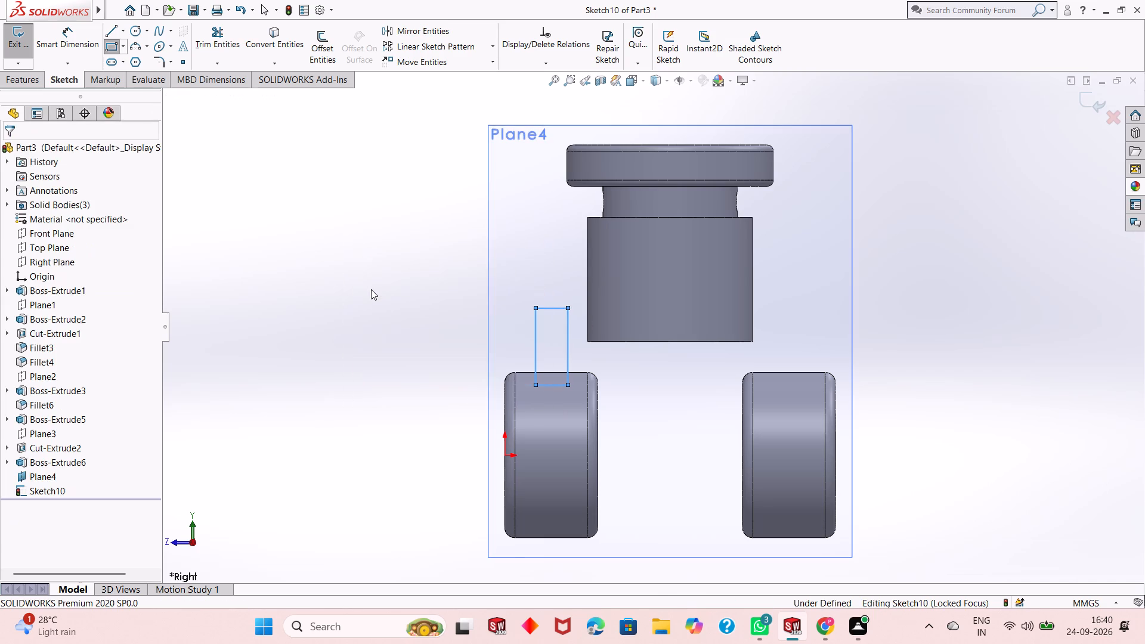
Dimension the rectangle's bottom side to a width of 25 mm.
{"action": "left_click", "coordinate": [92, 44]}
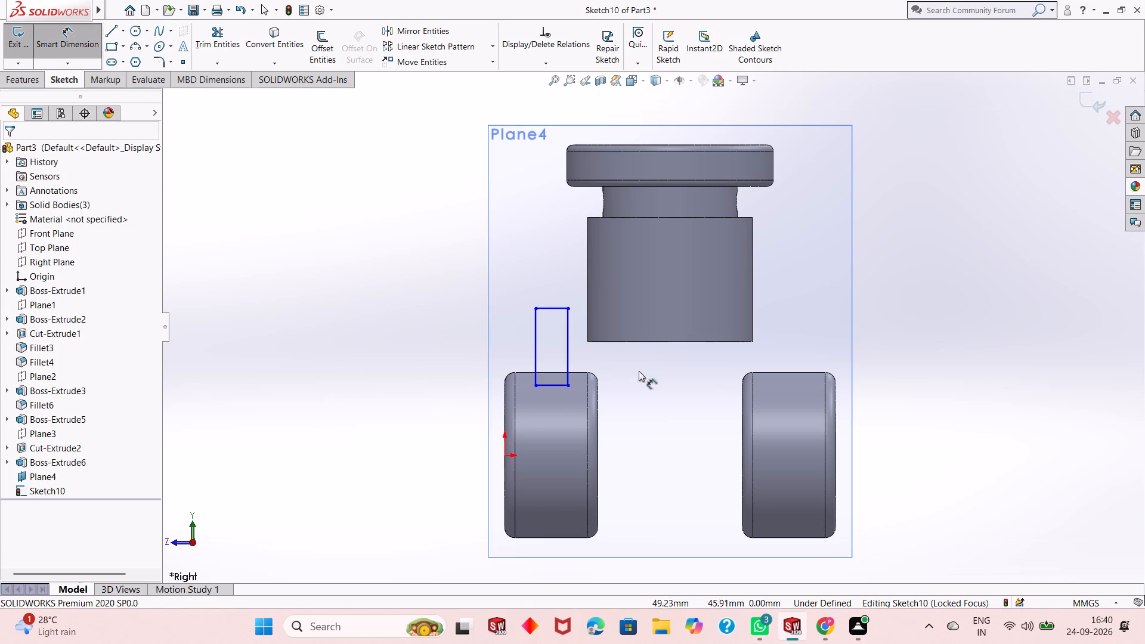
{"action": "scroll", "coordinate": [673, 402], "scroll_direction": "down", "scroll_amount": 3}
{"action": "scroll", "coordinate": [541, 425], "scroll_direction": "up", "scroll_amount": 2}
{"action": "scroll", "coordinate": [543, 435], "scroll_direction": "down", "scroll_amount": 2}
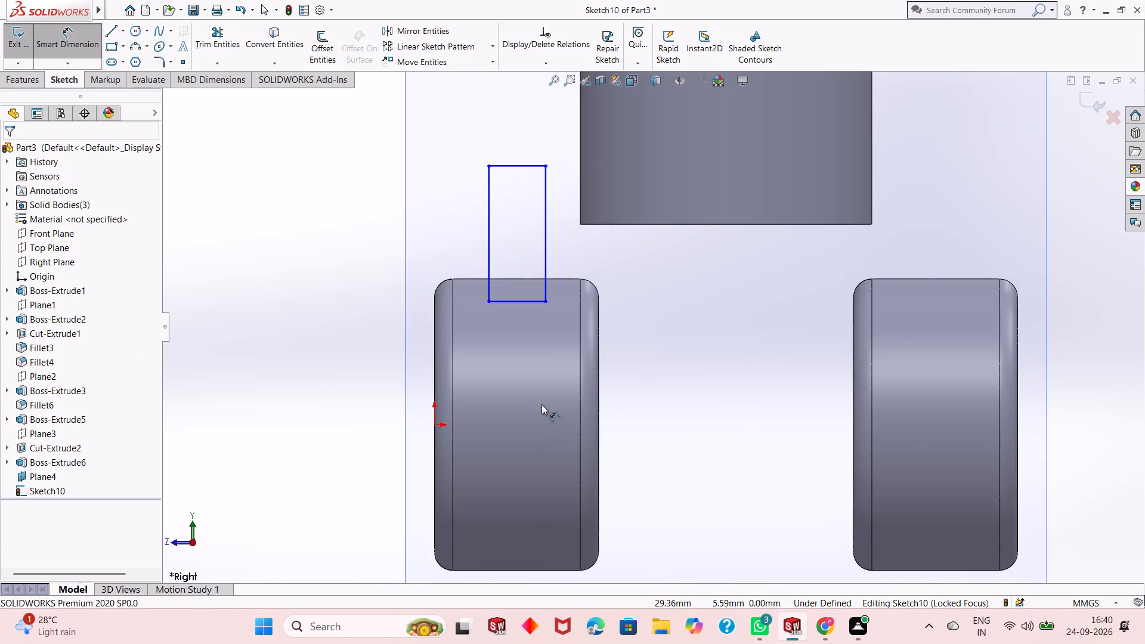
{"action": "scroll", "coordinate": [530, 379], "scroll_direction": "up", "scroll_amount": 1}
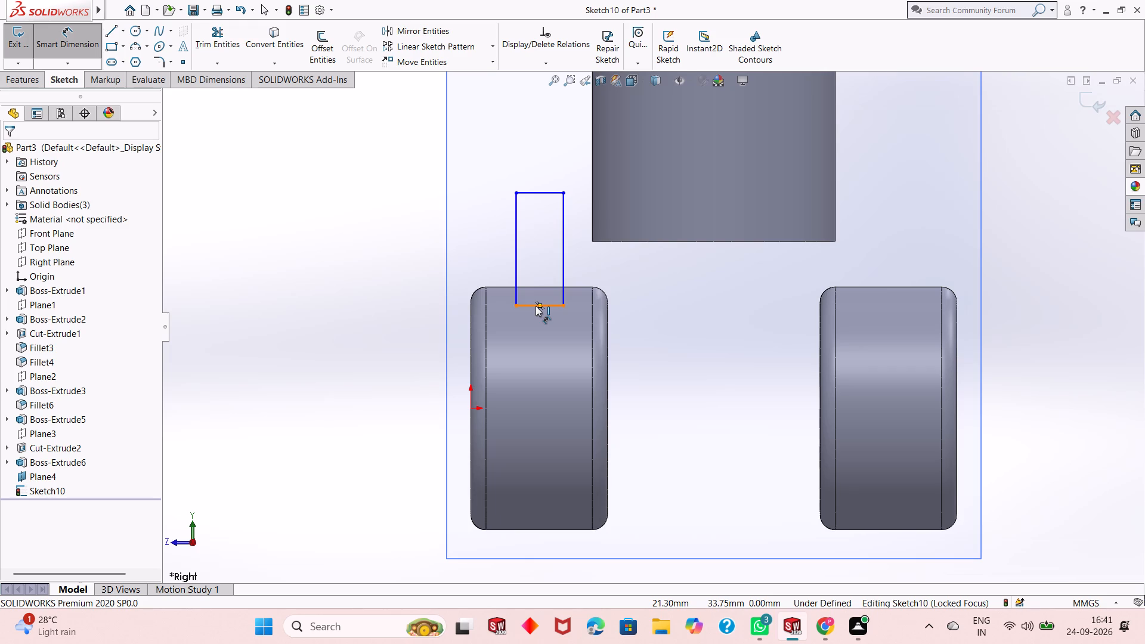
{"action": "left_click", "coordinate": [536, 306]}
{"action": "left_click", "coordinate": [532, 373]}
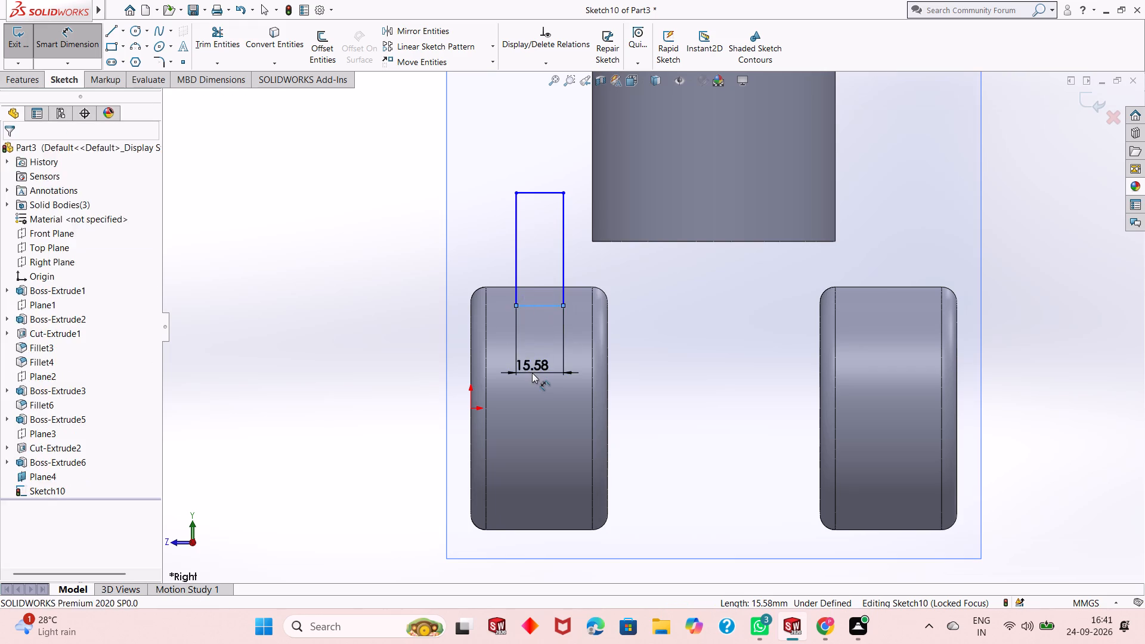
{"action": "type", "text": "25"}
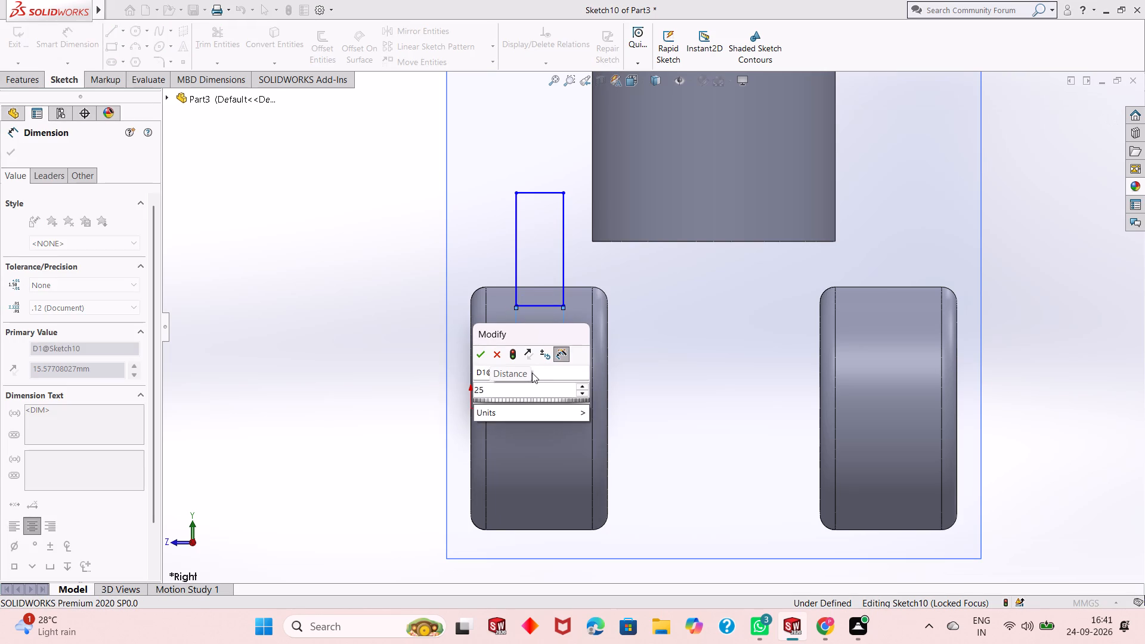
{"action": "key", "text": "Return"}
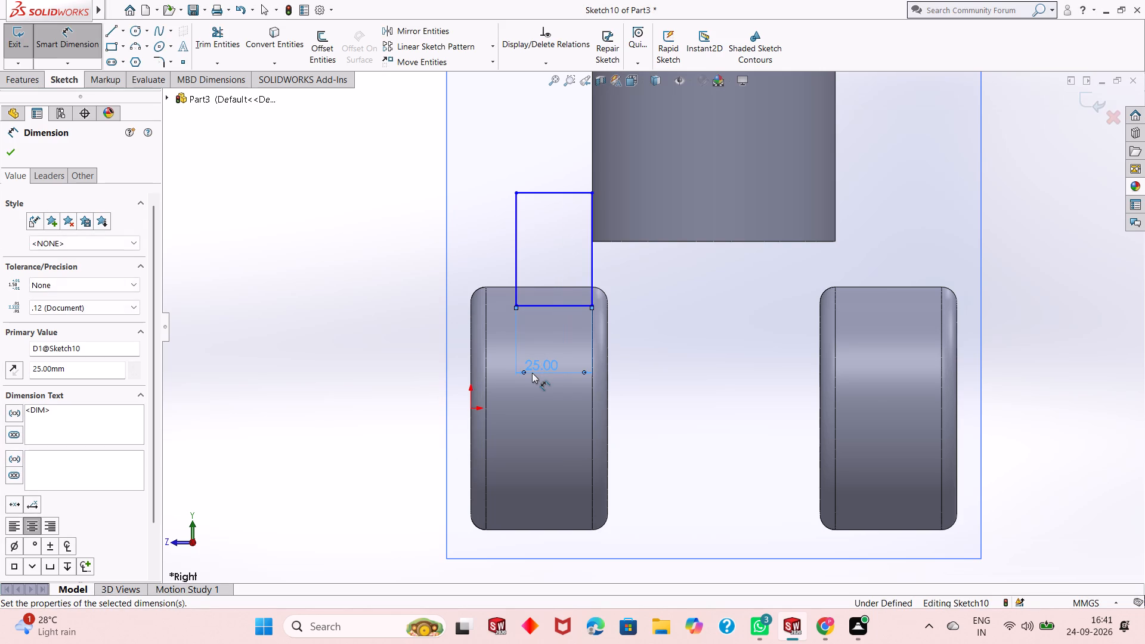
Dimension the horizontal distance from the origin to the rectangle's nearer bottom corner as 10 mm.
{"action": "left_click", "coordinate": [514, 305]}
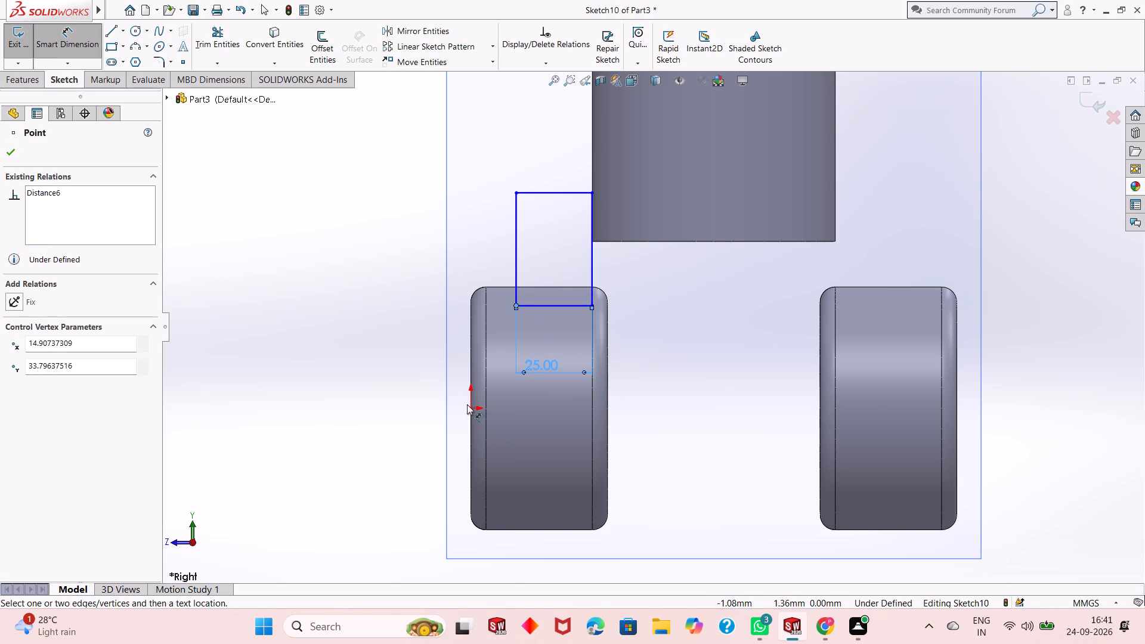
{"action": "left_click", "coordinate": [471, 408]}
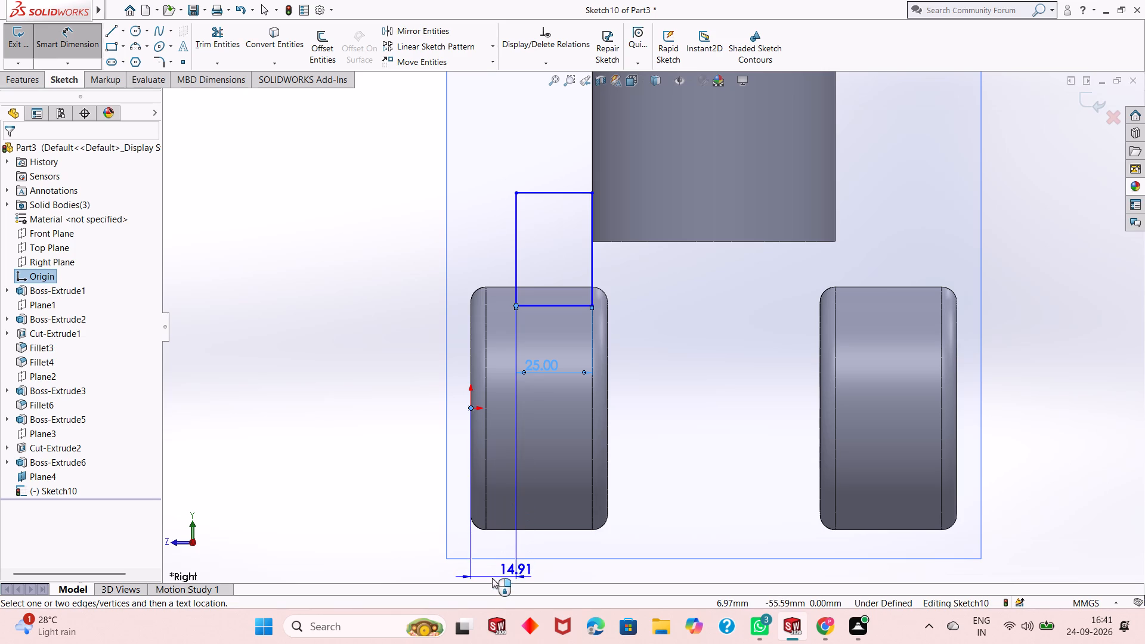
{"action": "left_click", "coordinate": [499, 575]}
{"action": "type", "text": "10"}
{"action": "key", "text": "Return"}
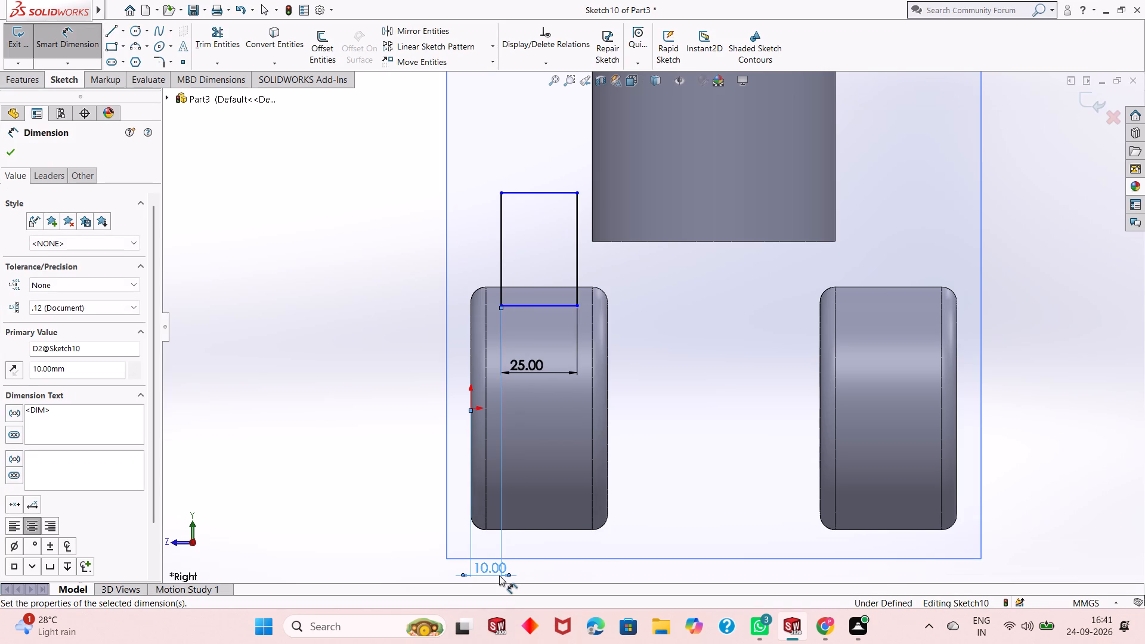
Dimension the vertical distance from the origin to the rectangle's nearer bottom corner as 30 mm.
{"action": "scroll", "coordinate": [587, 451], "scroll_direction": "up", "scroll_amount": 5}
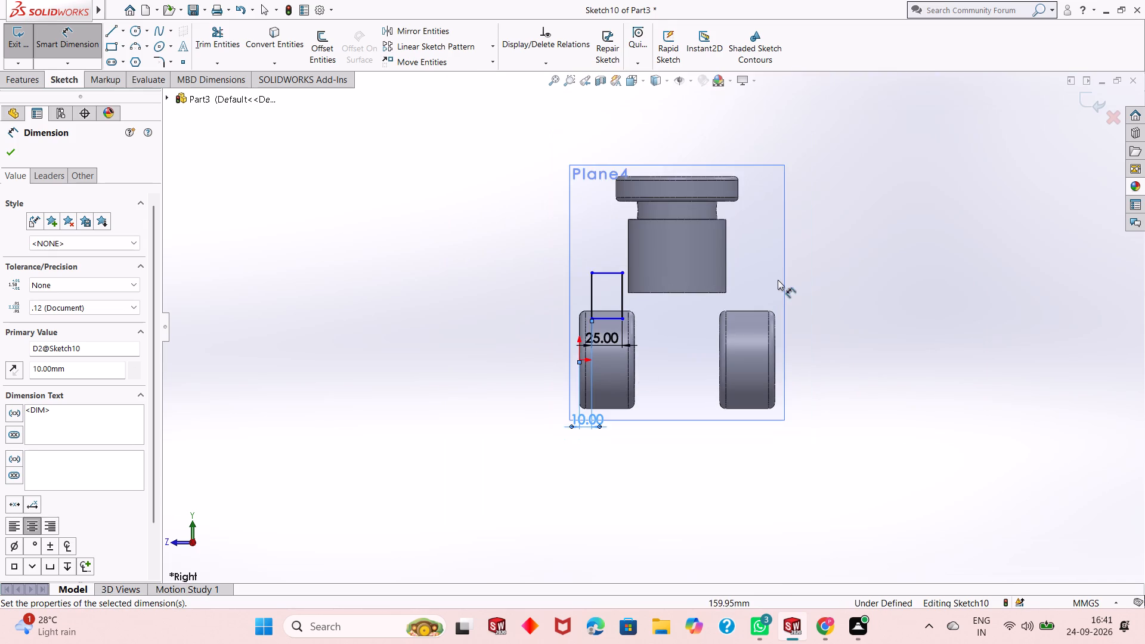
{"action": "scroll", "coordinate": [778, 280], "scroll_direction": "down", "scroll_amount": 2}
{"action": "scroll", "coordinate": [638, 332], "scroll_direction": "up", "scroll_amount": 2}
{"action": "scroll", "coordinate": [579, 336], "scroll_direction": "down", "scroll_amount": 1}
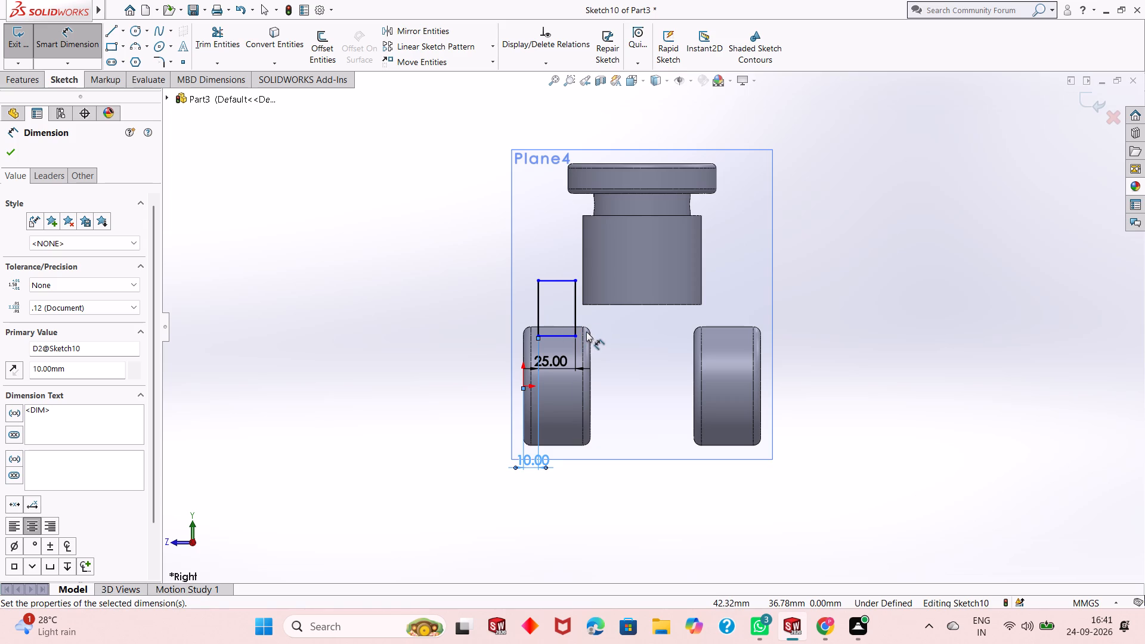
{"action": "scroll", "coordinate": [613, 332], "scroll_direction": "up", "scroll_amount": 2}
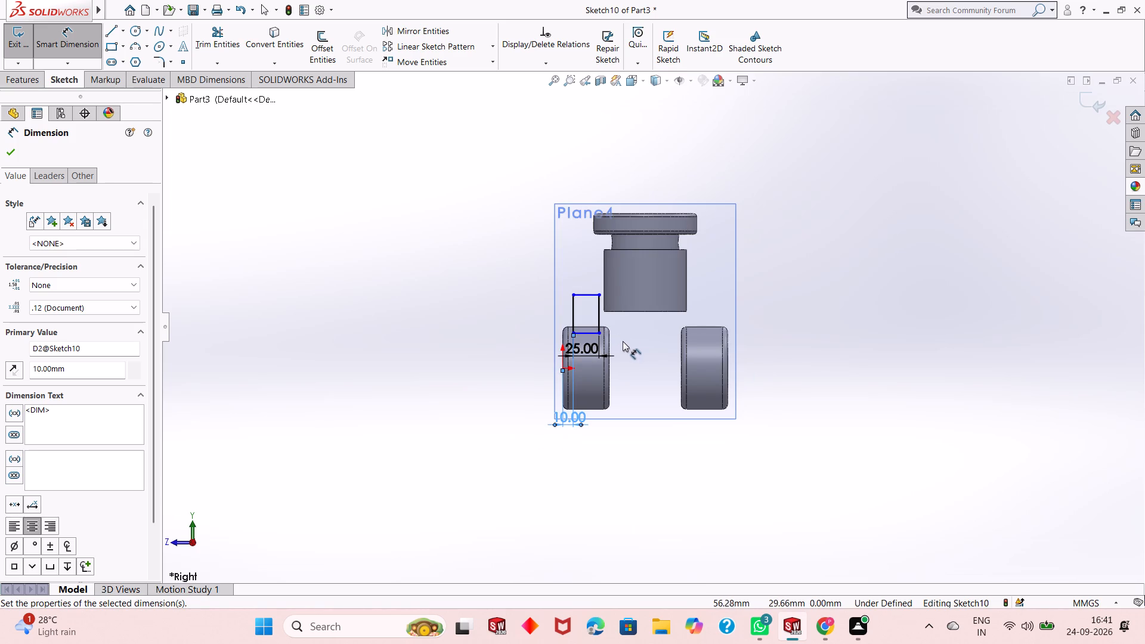
{"action": "scroll", "coordinate": [632, 318], "scroll_direction": "down", "scroll_amount": 5}
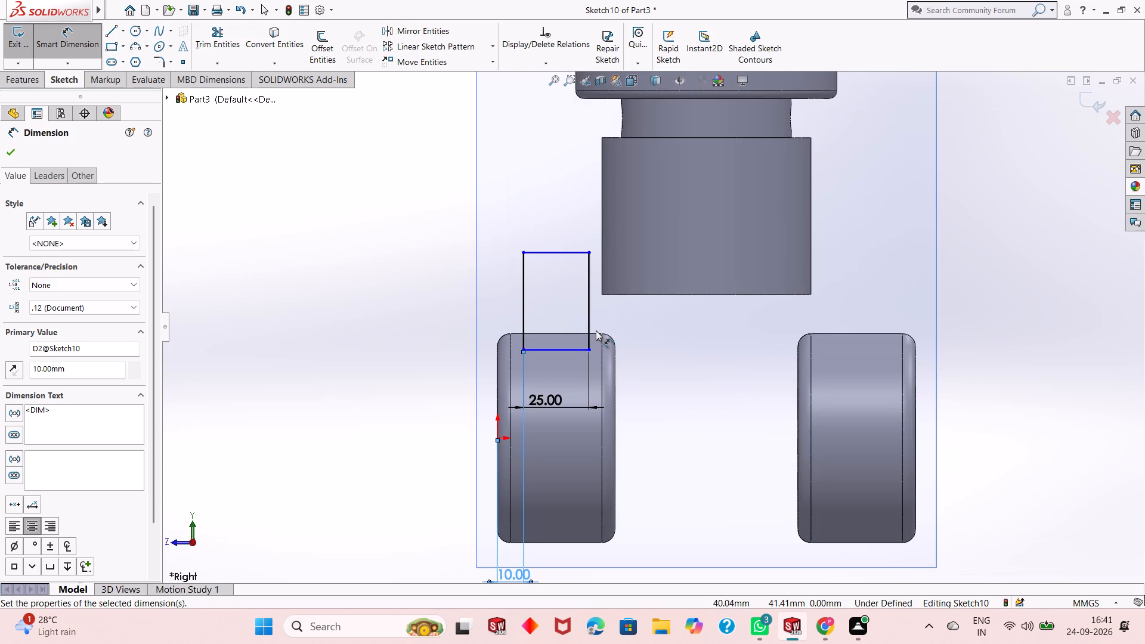
{"action": "scroll", "coordinate": [593, 333], "scroll_direction": "down", "scroll_amount": 1}
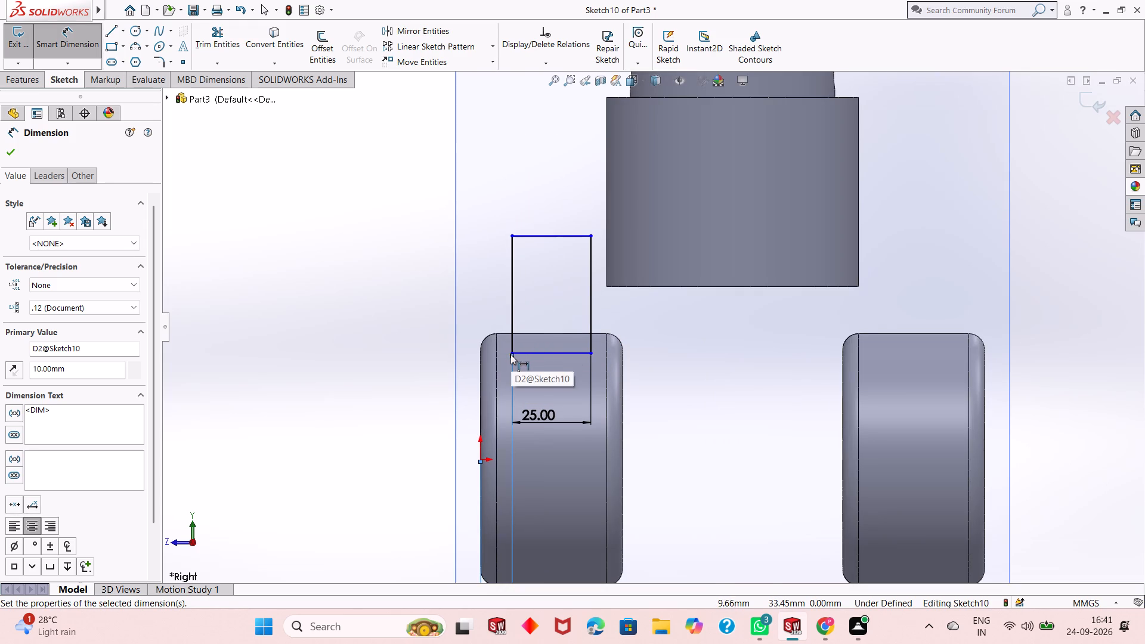
{"action": "left_click", "coordinate": [510, 351]}
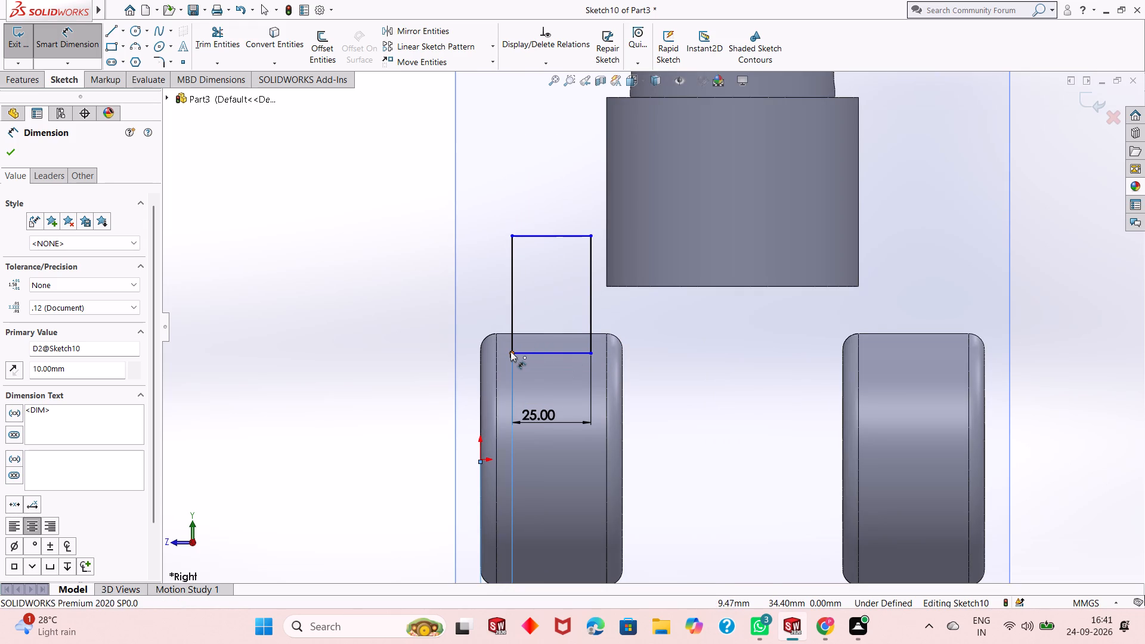
{"action": "left_click", "coordinate": [479, 458]}
{"action": "left_click", "coordinate": [404, 454]}
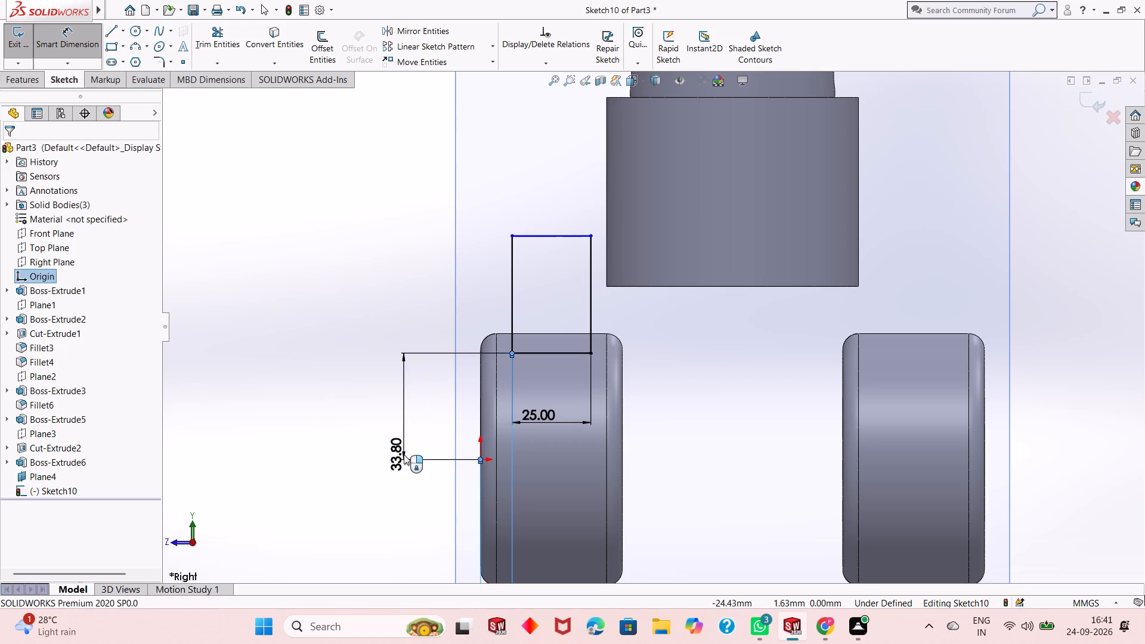
{"action": "type", "text": "30"}
{"action": "key", "text": "Return"}
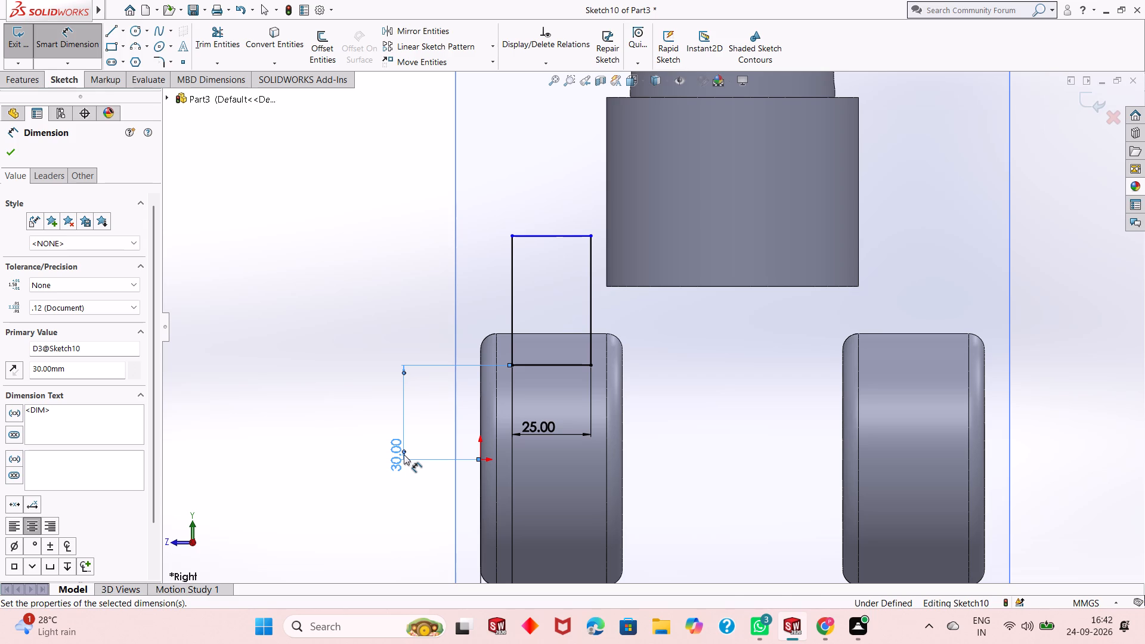
Dimension the rectangle's vertical side to a height of 35 mm and leave the dimension tool.
{"action": "scroll", "coordinate": [652, 402], "scroll_direction": "up", "scroll_amount": 2}
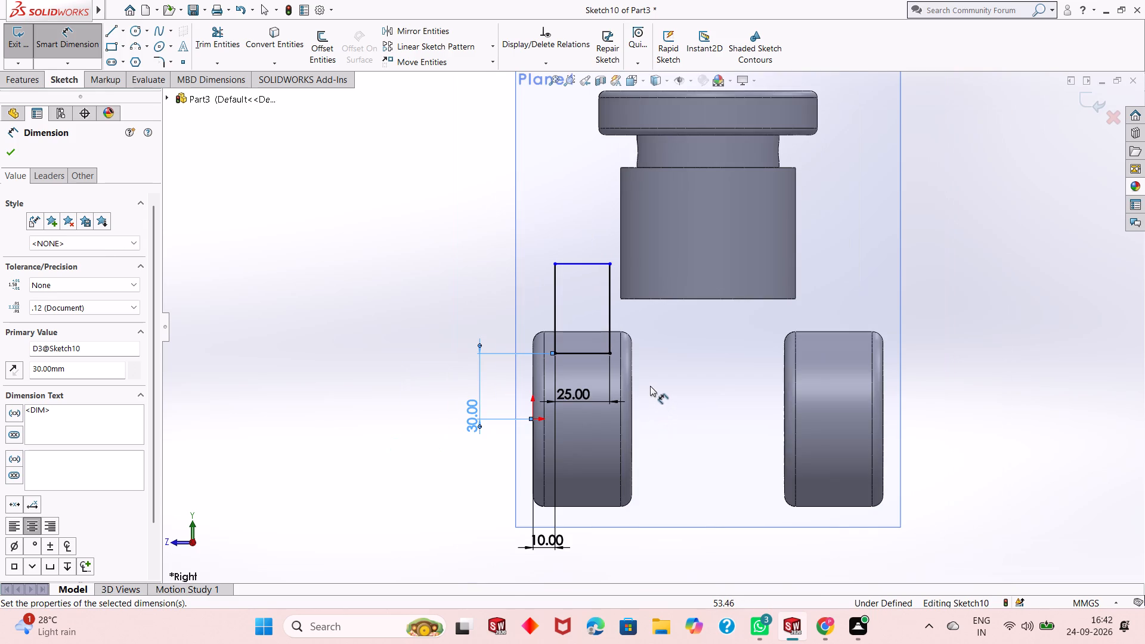
{"action": "scroll", "coordinate": [628, 382], "scroll_direction": "up", "scroll_amount": 1}
{"action": "scroll", "coordinate": [691, 339], "scroll_direction": "down", "scroll_amount": 2}
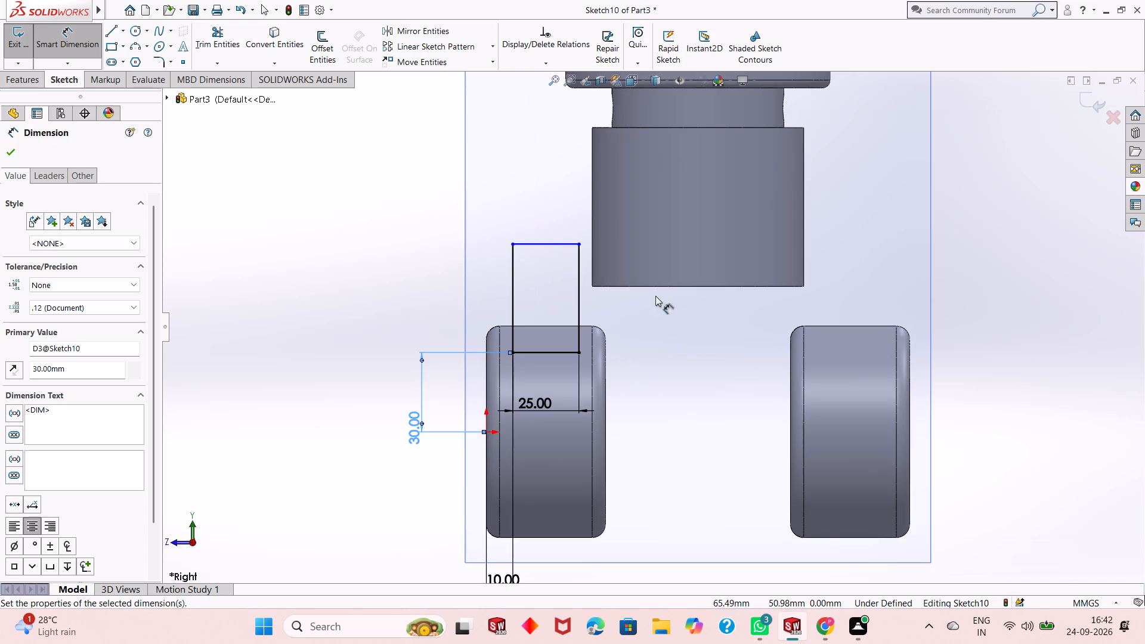
{"action": "left_click", "coordinate": [513, 281]}
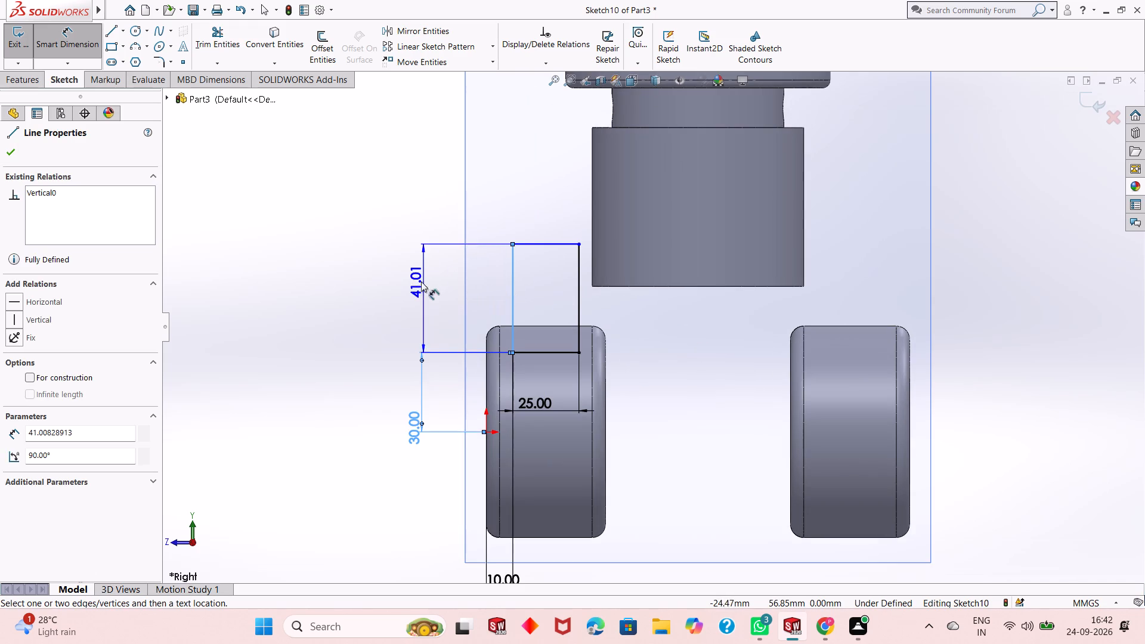
{"action": "left_click", "coordinate": [401, 281]}
{"action": "type", "text": "35"}
{"action": "key", "text": "Return"}
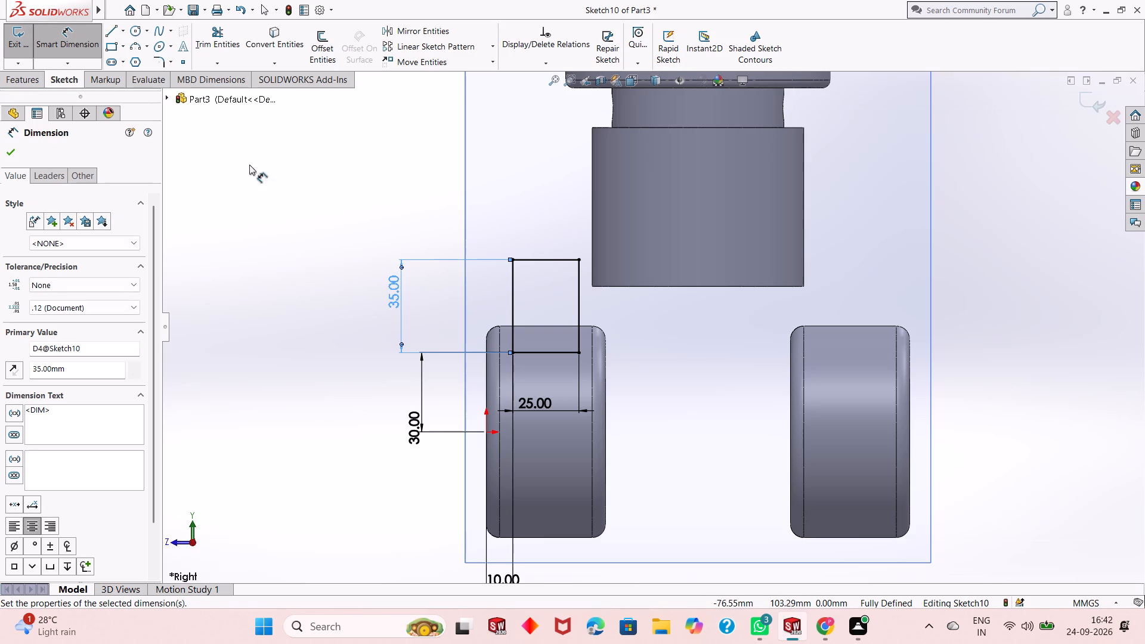
{"action": "right_click", "coordinate": [263, 188]}
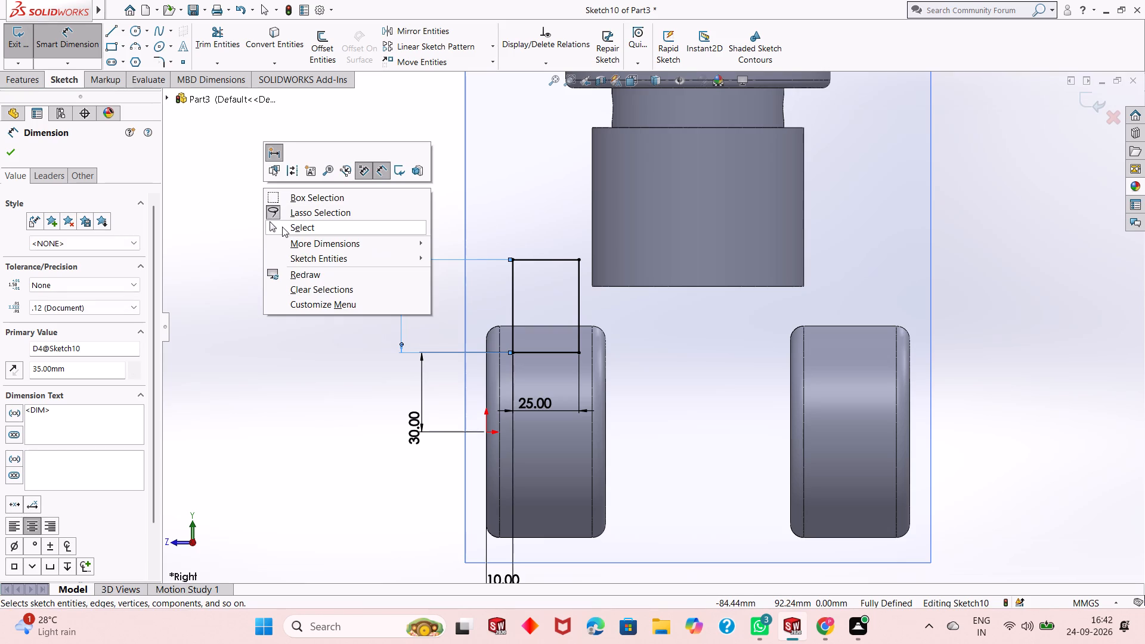
{"action": "left_click", "coordinate": [282, 227]}
Examine the dimensioned rectangle's position against the bored cylinders and the cylinder above in the side view.
{"action": "scroll", "coordinate": [511, 371], "scroll_direction": "up", "scroll_amount": 1}
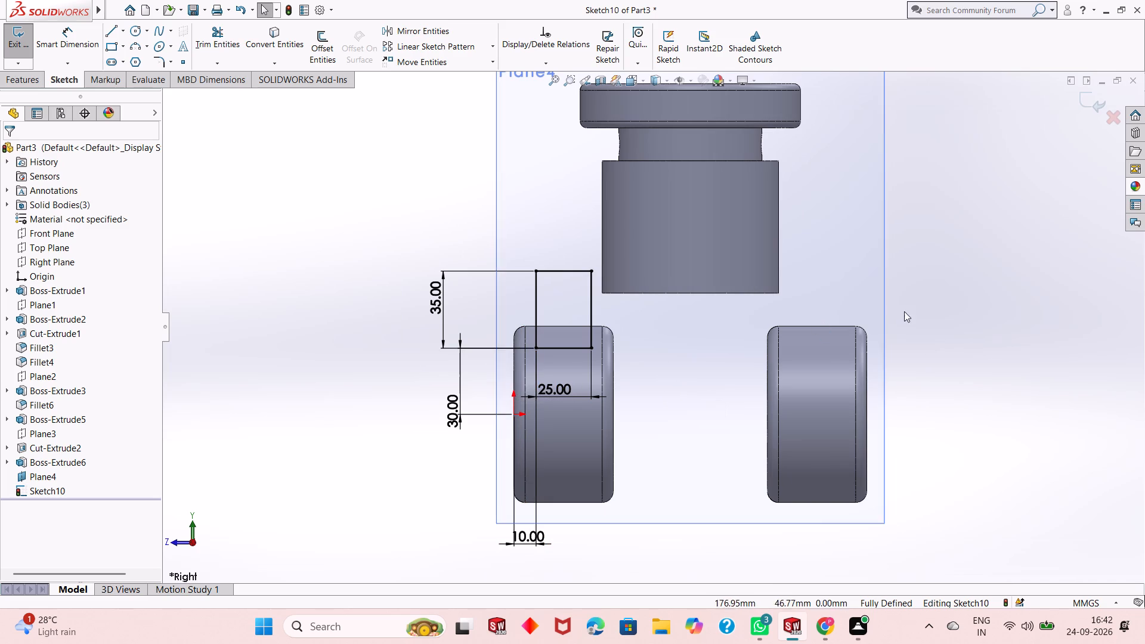
{"action": "scroll", "coordinate": [660, 336], "scroll_direction": "up", "scroll_amount": 2}
{"action": "scroll", "coordinate": [800, 323], "scroll_direction": "down", "scroll_amount": 1}
{"action": "scroll", "coordinate": [645, 323], "scroll_direction": "up", "scroll_amount": 1}
{"action": "scroll", "coordinate": [790, 311], "scroll_direction": "down", "scroll_amount": 1}
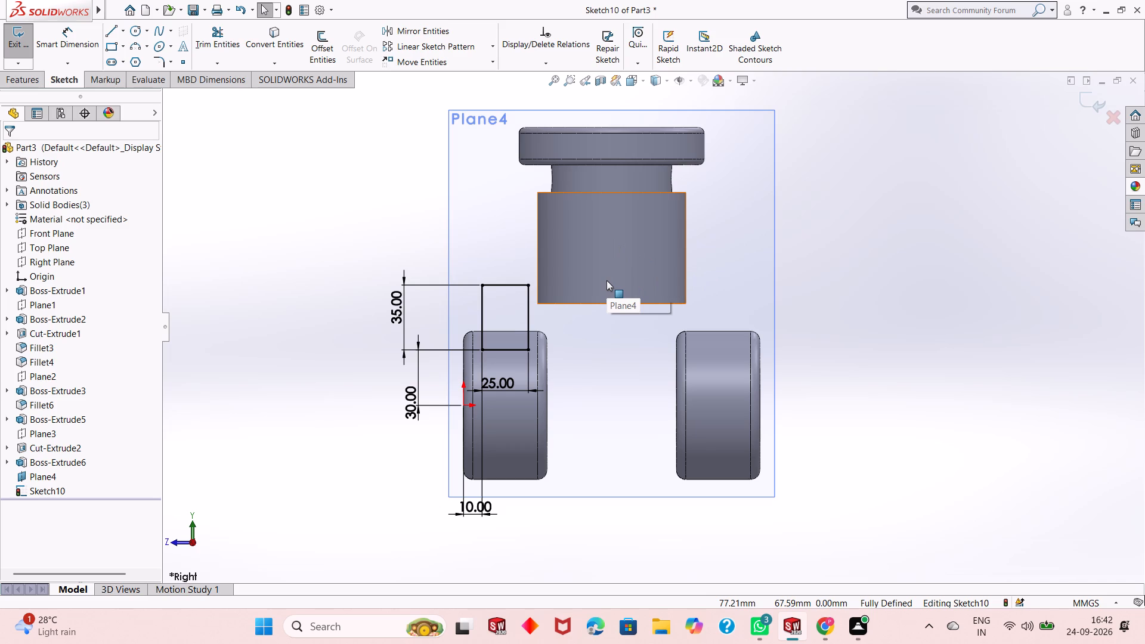
{"action": "scroll", "coordinate": [643, 277], "scroll_direction": "up", "scroll_amount": 1}
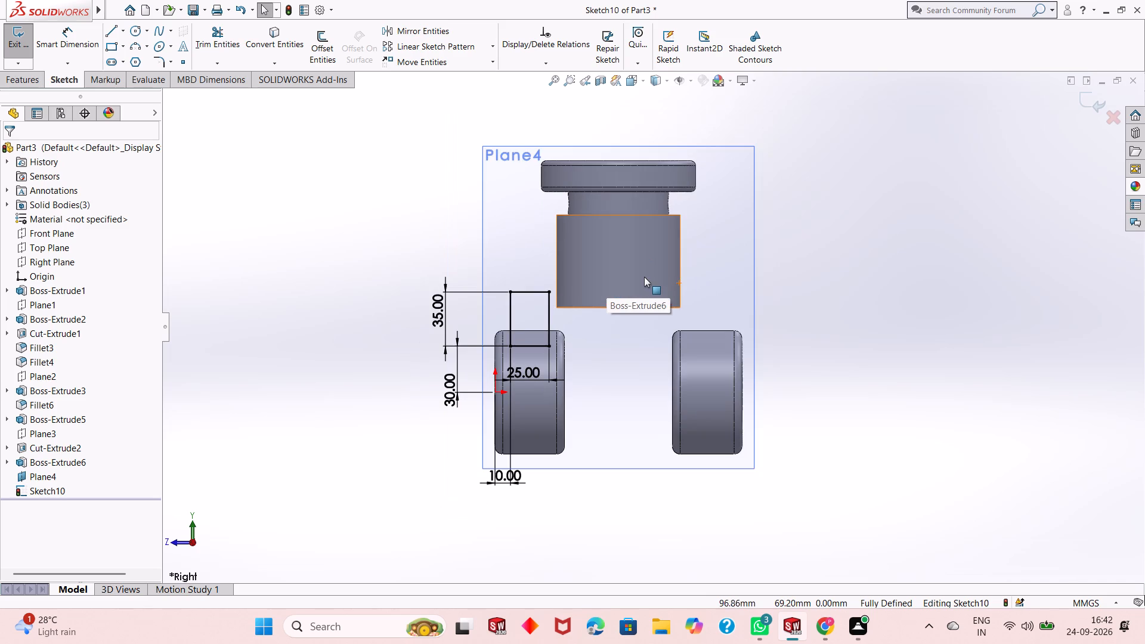
{"action": "scroll", "coordinate": [781, 325], "scroll_direction": "down", "scroll_amount": 1}
{"action": "scroll", "coordinate": [713, 317], "scroll_direction": "down", "scroll_amount": 1}
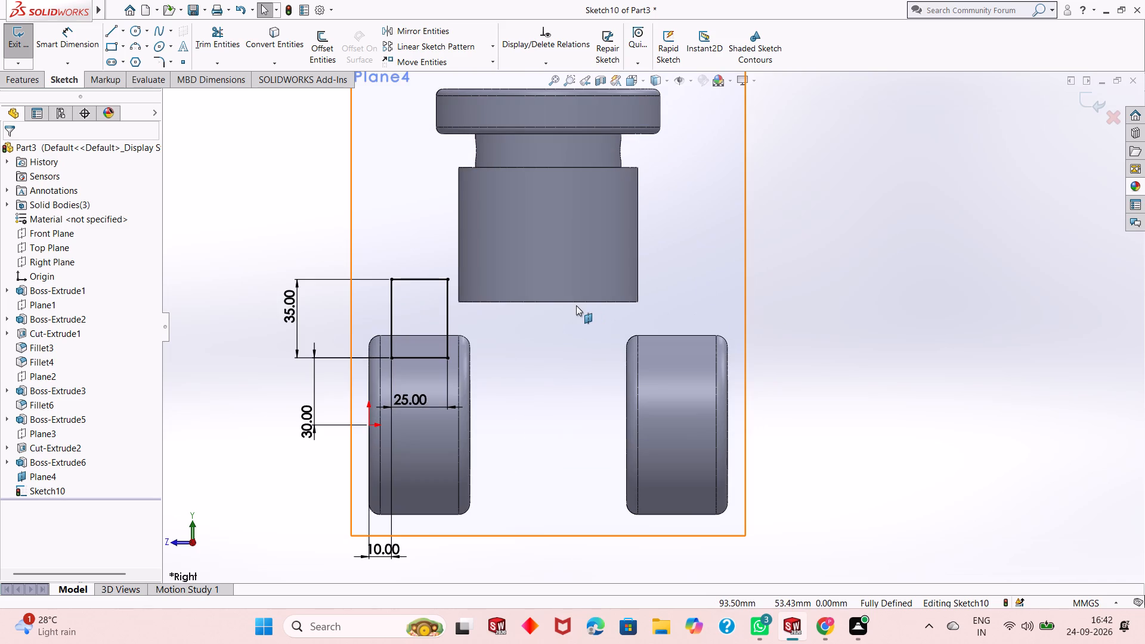
{"action": "scroll", "coordinate": [576, 305], "scroll_direction": "down", "scroll_amount": 1}
{"action": "scroll", "coordinate": [576, 305], "scroll_direction": "up", "scroll_amount": 2}
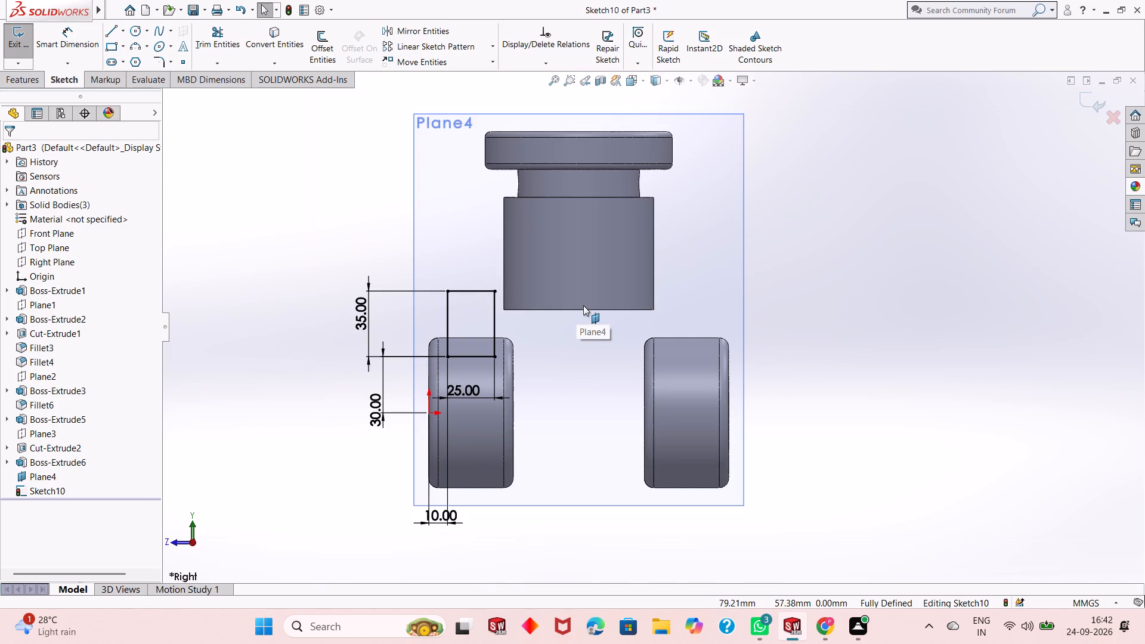
{"action": "scroll", "coordinate": [779, 354], "scroll_direction": "down", "scroll_amount": 2}
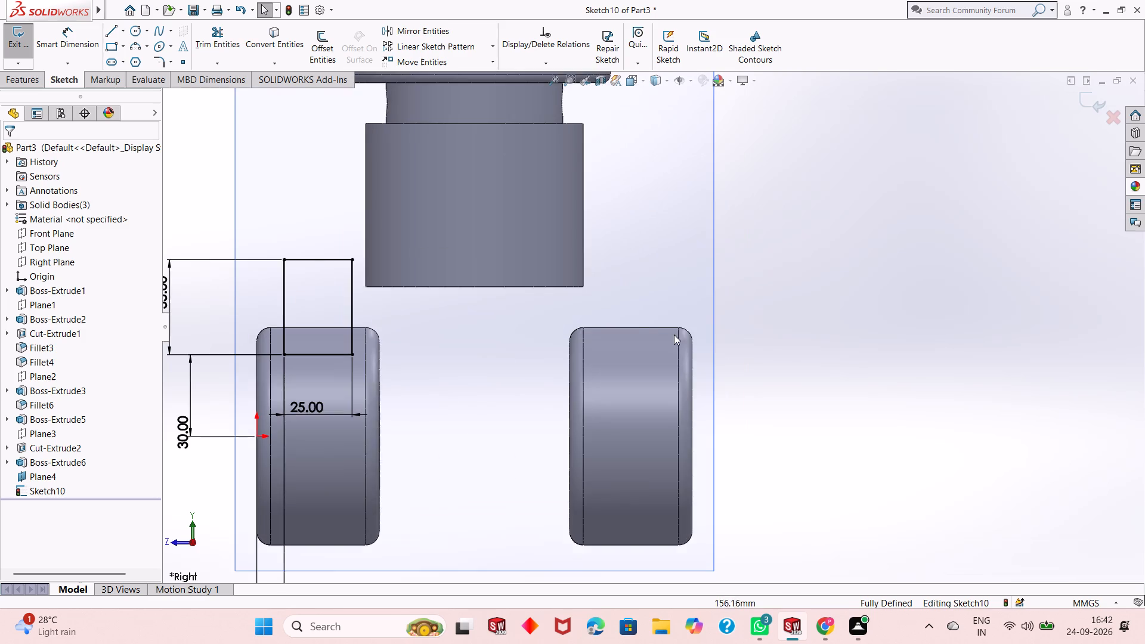
{"action": "scroll", "coordinate": [651, 324], "scroll_direction": "up", "scroll_amount": 2}
{"action": "scroll", "coordinate": [769, 332], "scroll_direction": "down", "scroll_amount": 1}
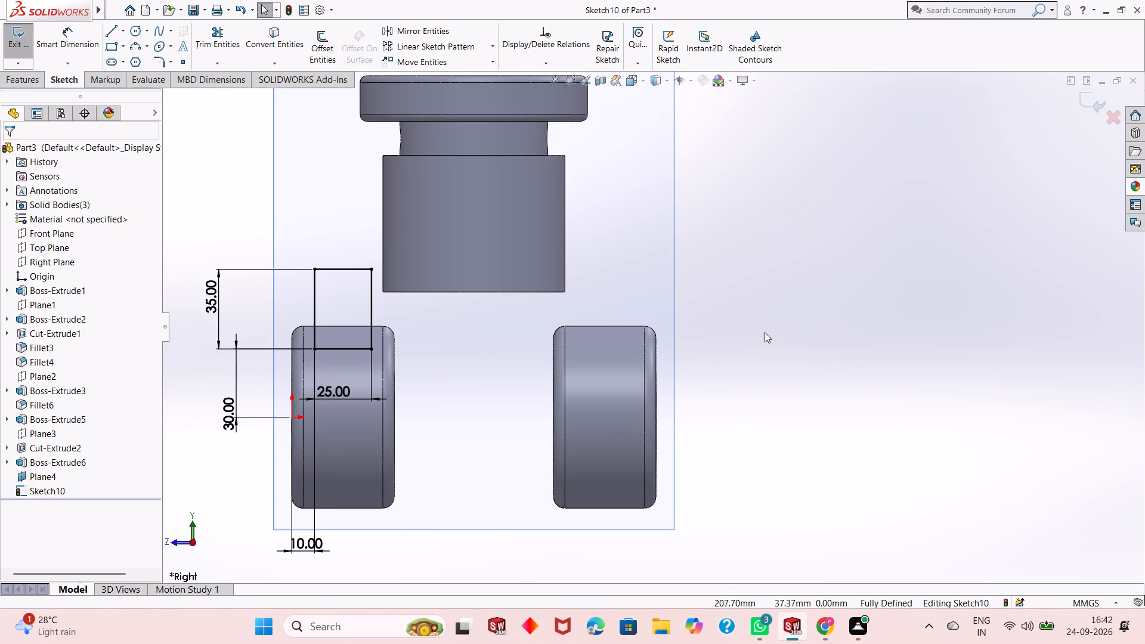
{"action": "scroll", "coordinate": [636, 324], "scroll_direction": "up", "scroll_amount": 1}
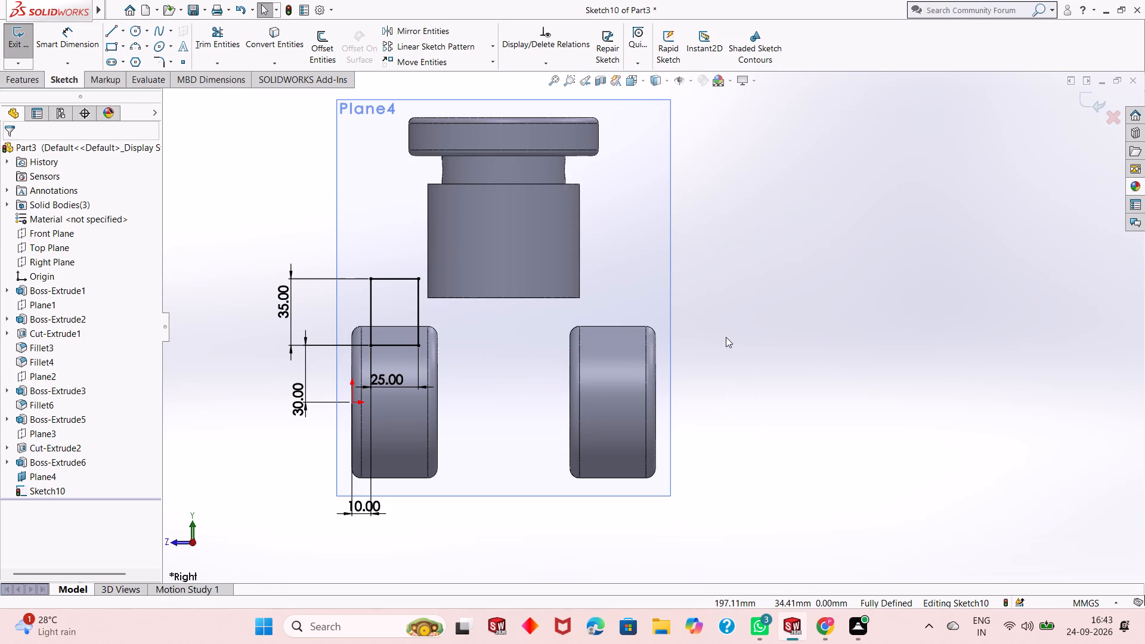
{"action": "scroll", "coordinate": [726, 337], "scroll_direction": "down", "scroll_amount": 2}
{"action": "scroll", "coordinate": [726, 338], "scroll_direction": "up", "scroll_amount": 2}
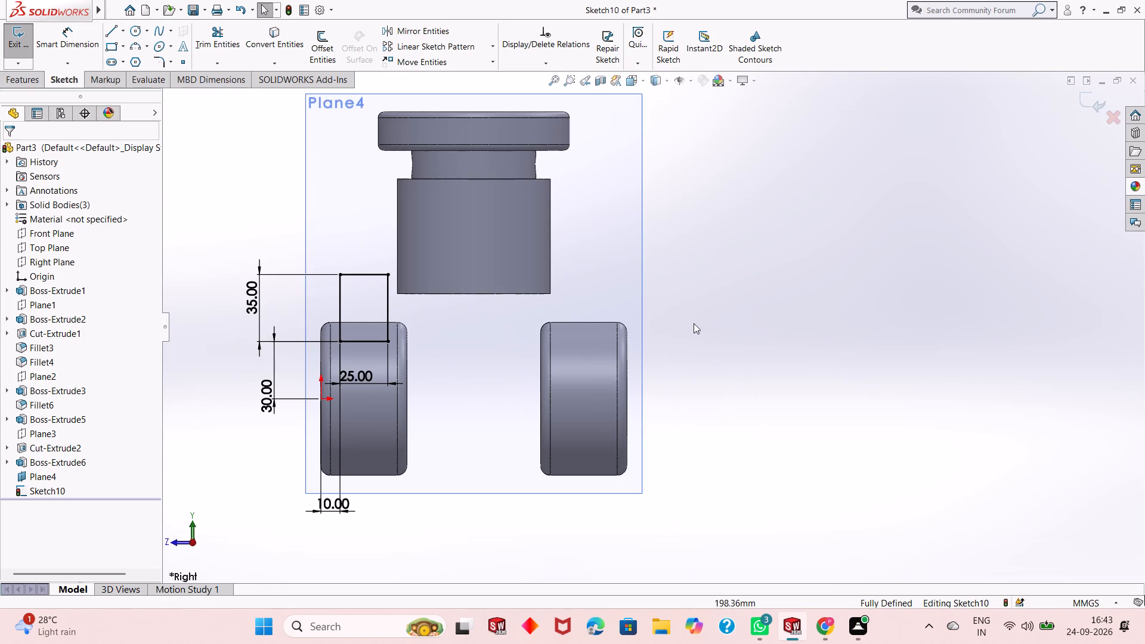
{"action": "scroll", "coordinate": [524, 292], "scroll_direction": "down", "scroll_amount": 1}
{"action": "scroll", "coordinate": [524, 296], "scroll_direction": "up", "scroll_amount": 2}
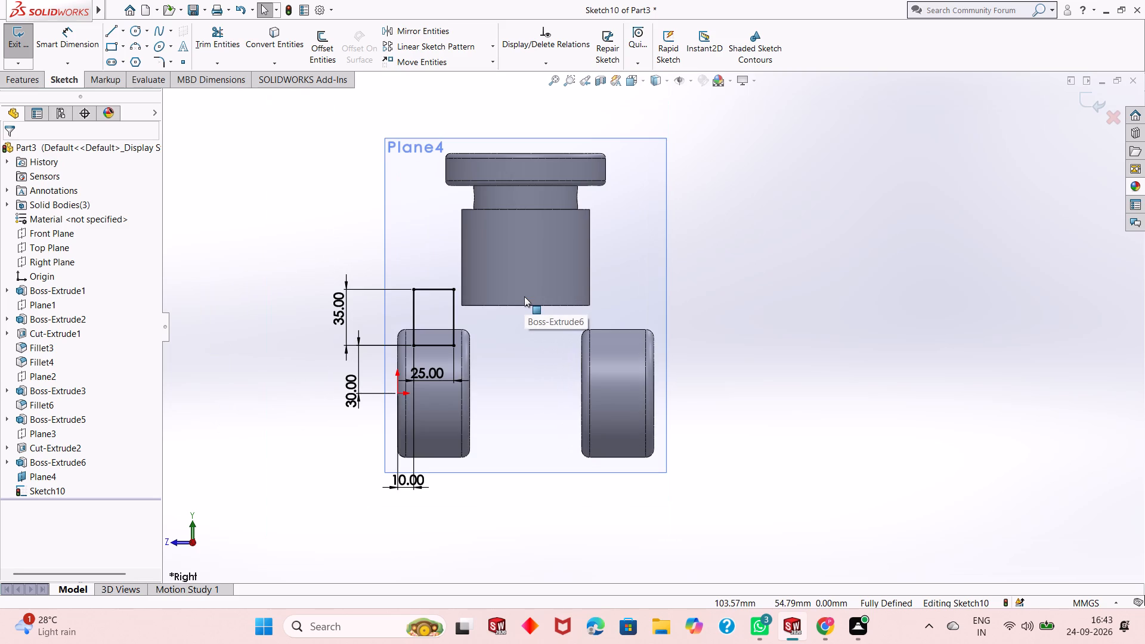
{"action": "scroll", "coordinate": [522, 306], "scroll_direction": "up", "scroll_amount": 1}
{"action": "scroll", "coordinate": [550, 338], "scroll_direction": "down", "scroll_amount": 1}
{"action": "scroll", "coordinate": [550, 338], "scroll_direction": "up", "scroll_amount": 1}
{"action": "scroll", "coordinate": [620, 336], "scroll_direction": "down", "scroll_amount": 1}
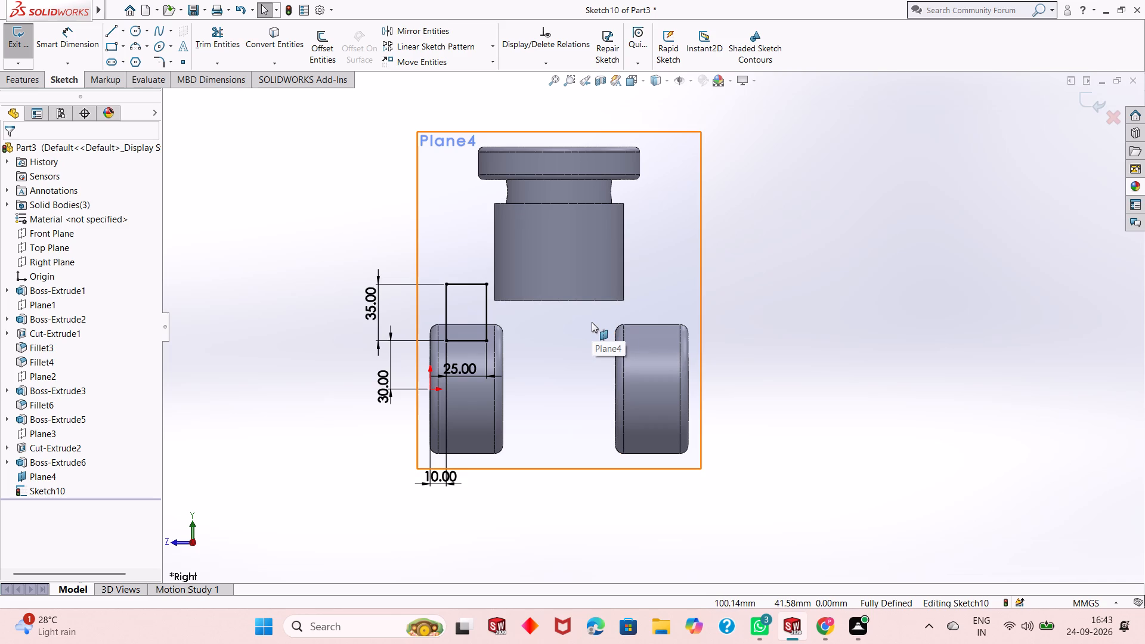
{"action": "scroll", "coordinate": [525, 321], "scroll_direction": "down", "scroll_amount": 1}
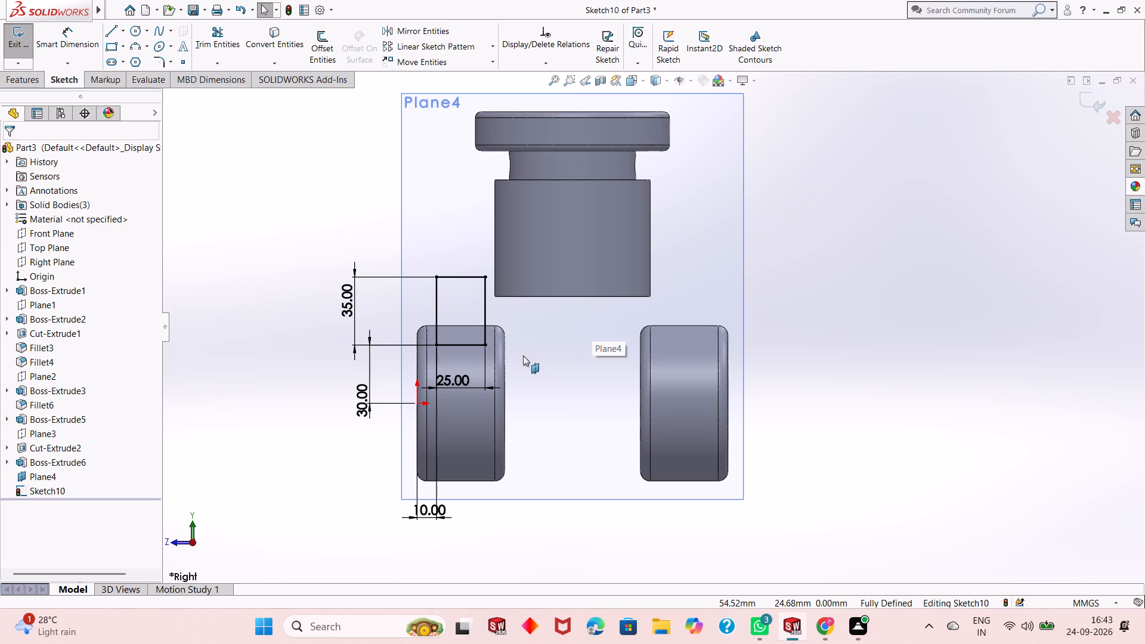
{"action": "scroll", "coordinate": [523, 355], "scroll_direction": "down", "scroll_amount": 3}
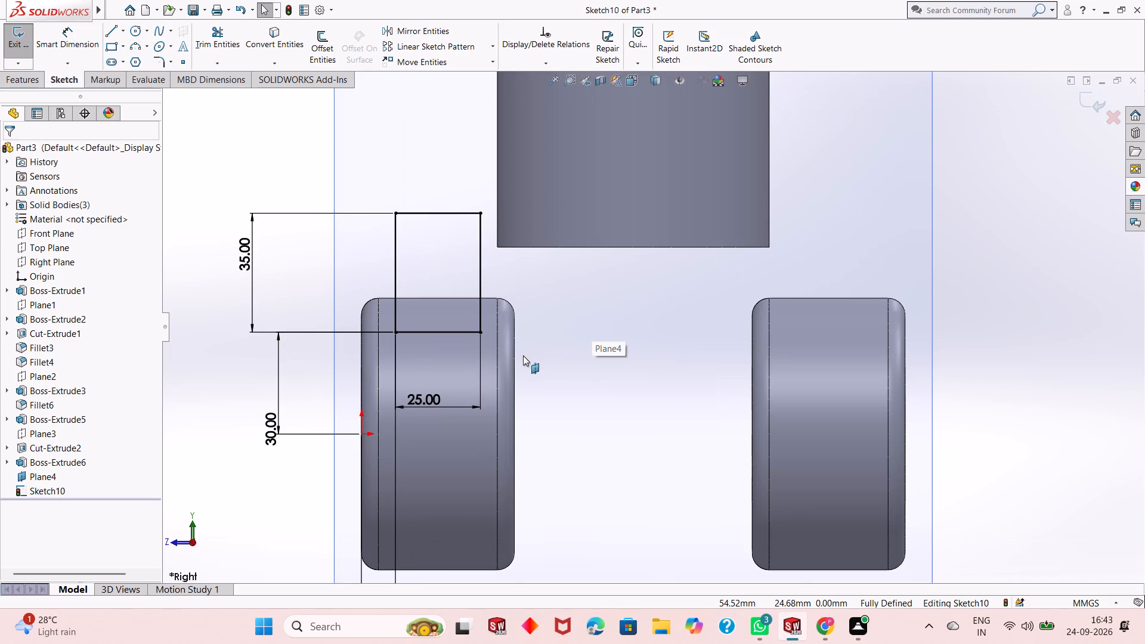
{"action": "scroll", "coordinate": [523, 355], "scroll_direction": "down", "scroll_amount": 2}
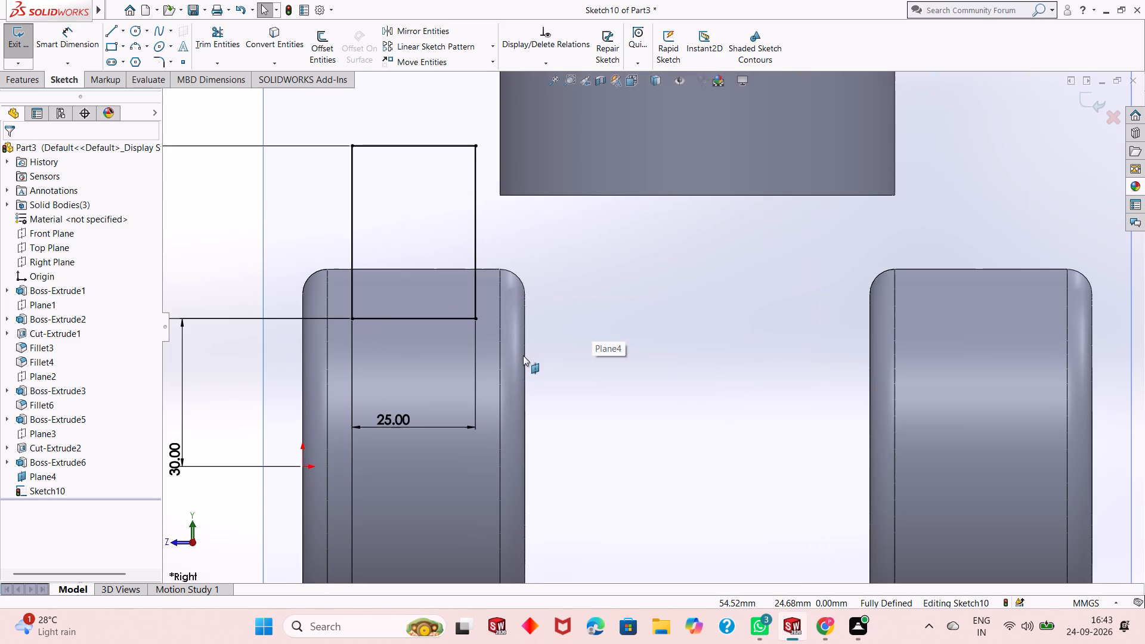
{"action": "scroll", "coordinate": [523, 355], "scroll_direction": "up", "scroll_amount": 4}
{"action": "scroll", "coordinate": [669, 311], "scroll_direction": "up", "scroll_amount": 1}
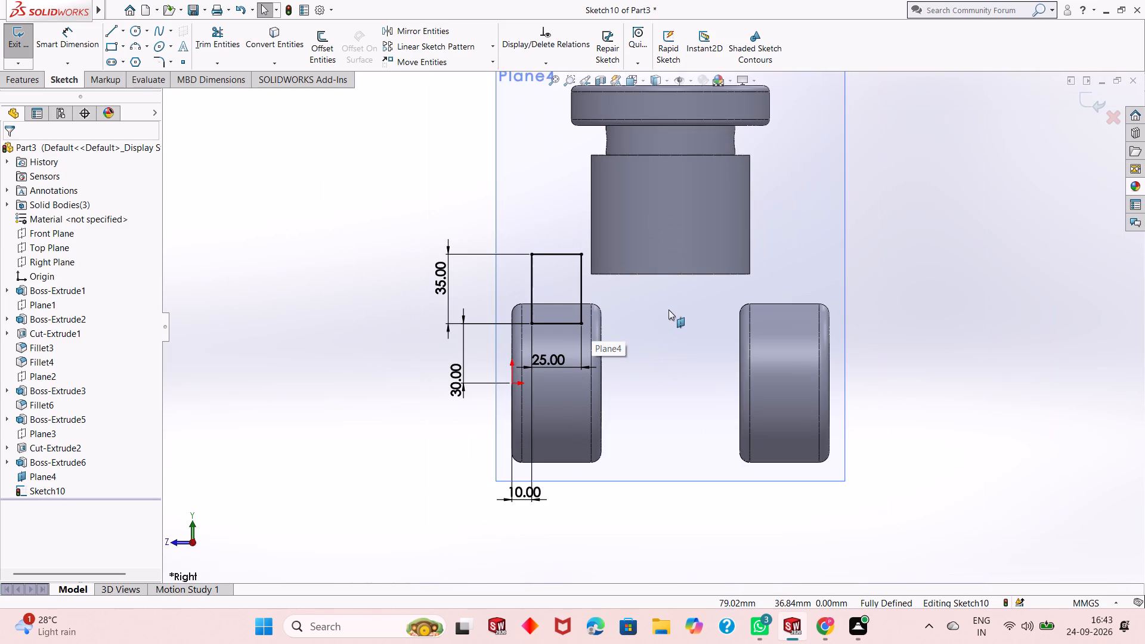
{"action": "scroll", "coordinate": [669, 309], "scroll_direction": "up", "scroll_amount": 1}
Inspect the Plane4 rectangle sketch and surrounding bodies from oblique angles, around to the bored cylinders' end faces.
{"action": "middle_click_drag", "start_coordinate": [666, 302], "coordinate": [682, 306]}
{"action": "scroll", "coordinate": [688, 313], "scroll_direction": "down", "scroll_amount": 2}
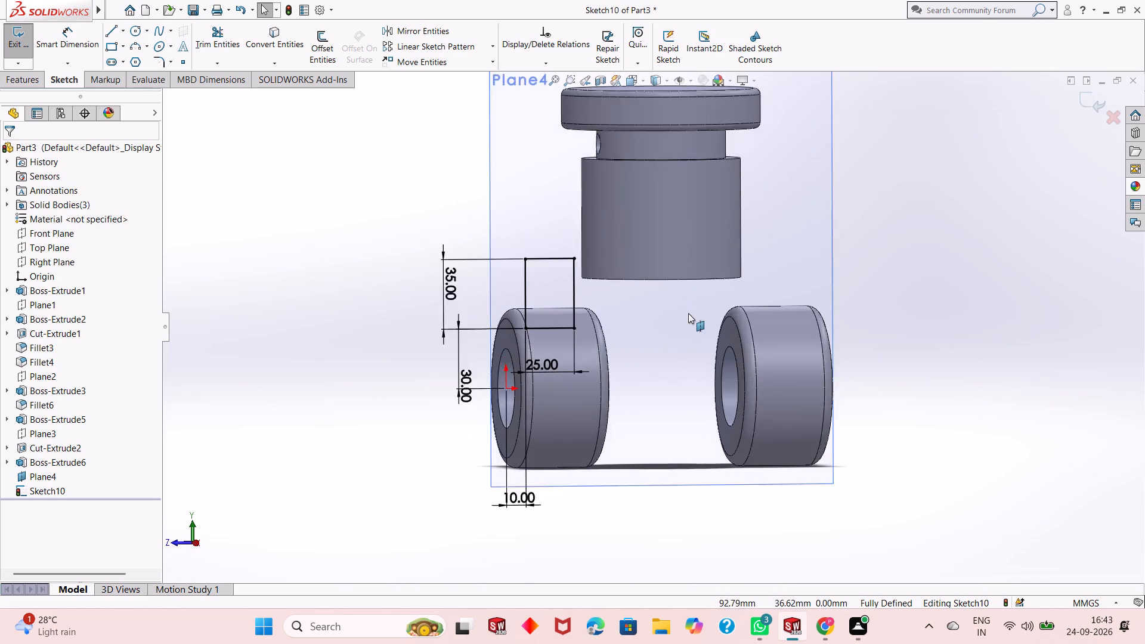
{"action": "scroll", "coordinate": [688, 313], "scroll_direction": "down", "scroll_amount": 1}
{"action": "scroll", "coordinate": [669, 330], "scroll_direction": "up", "scroll_amount": 1}
{"action": "middle_click_drag", "start_coordinate": [669, 330], "coordinate": [705, 335]}
{"action": "scroll", "coordinate": [693, 332], "scroll_direction": "up", "scroll_amount": 2}
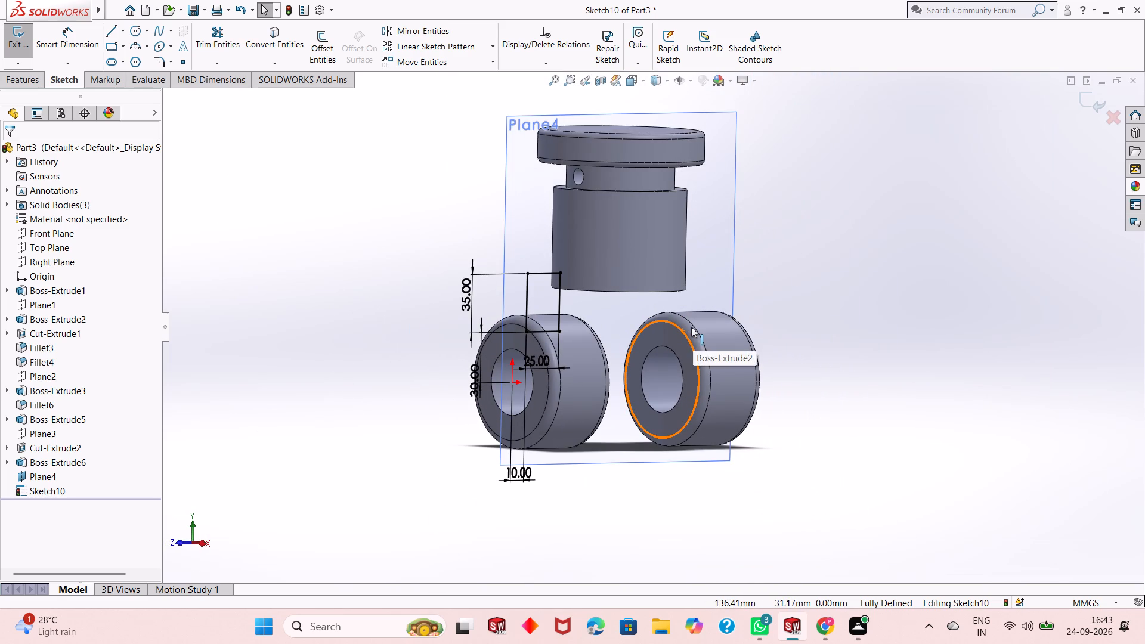
{"action": "scroll", "coordinate": [642, 226], "scroll_direction": "down", "scroll_amount": 2}
{"action": "scroll", "coordinate": [633, 309], "scroll_direction": "up", "scroll_amount": 2}
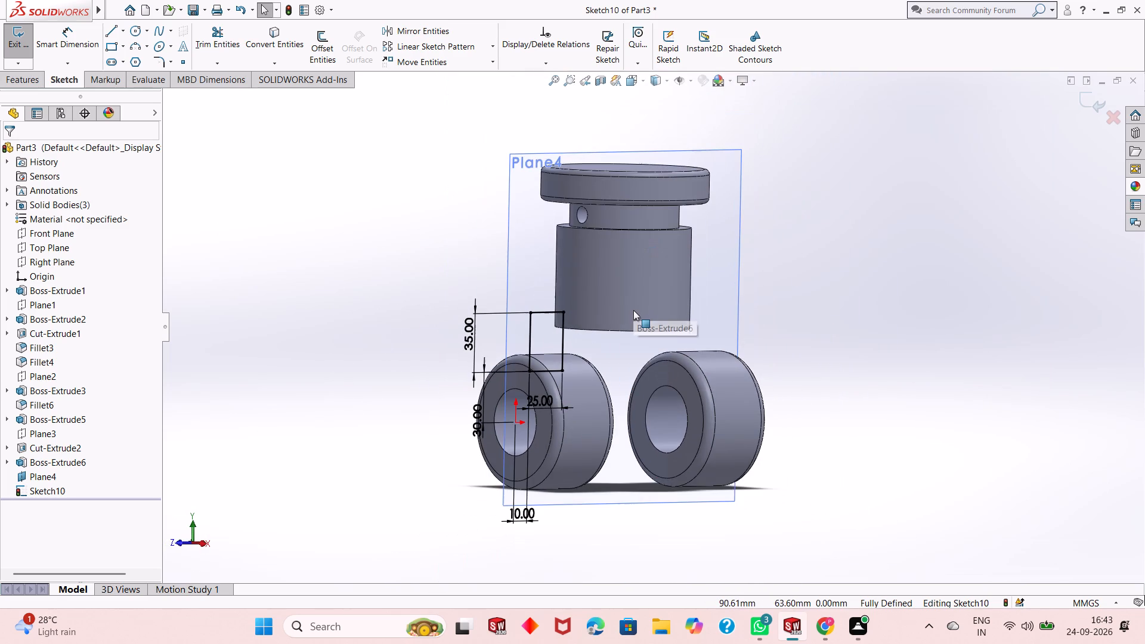
{"action": "scroll", "coordinate": [633, 310], "scroll_direction": "up", "scroll_amount": 1}
{"action": "scroll", "coordinate": [646, 307], "scroll_direction": "down", "scroll_amount": 2}
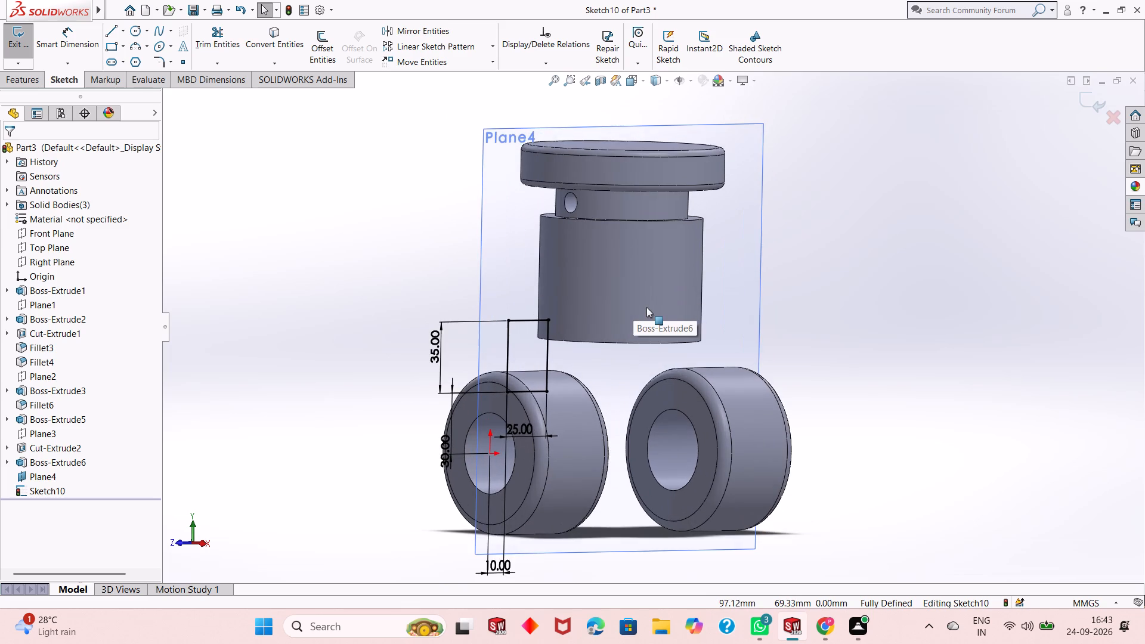
{"action": "scroll", "coordinate": [645, 307], "scroll_direction": "down", "scroll_amount": 2}
{"action": "scroll", "coordinate": [641, 308], "scroll_direction": "up", "scroll_amount": 3}
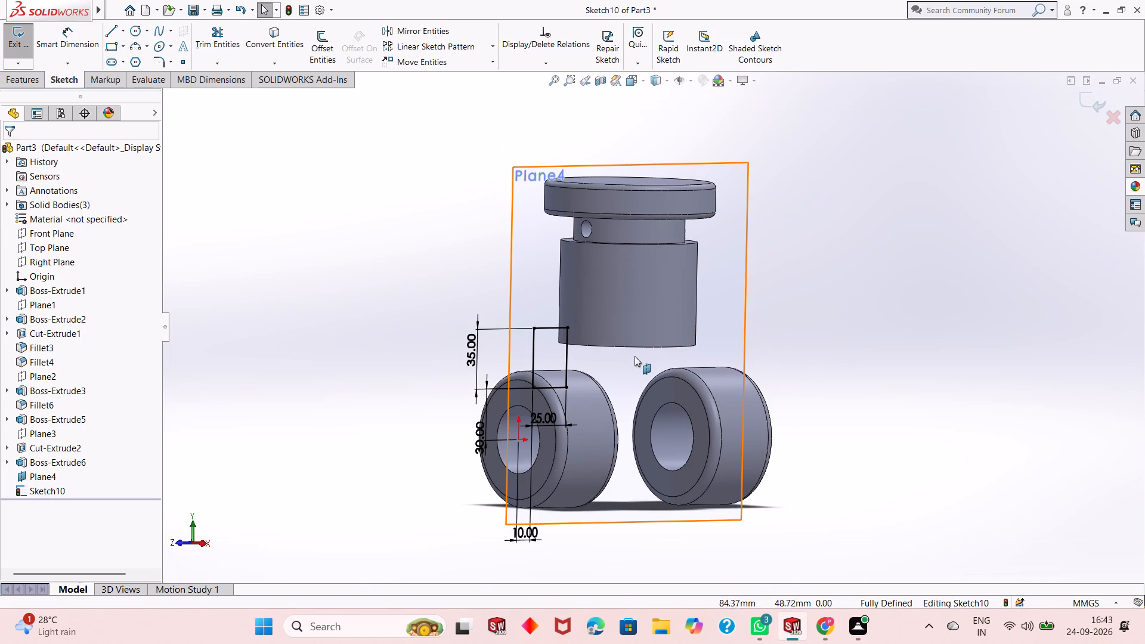
{"action": "middle_click_drag", "start_coordinate": [639, 361], "coordinate": [649, 361]}
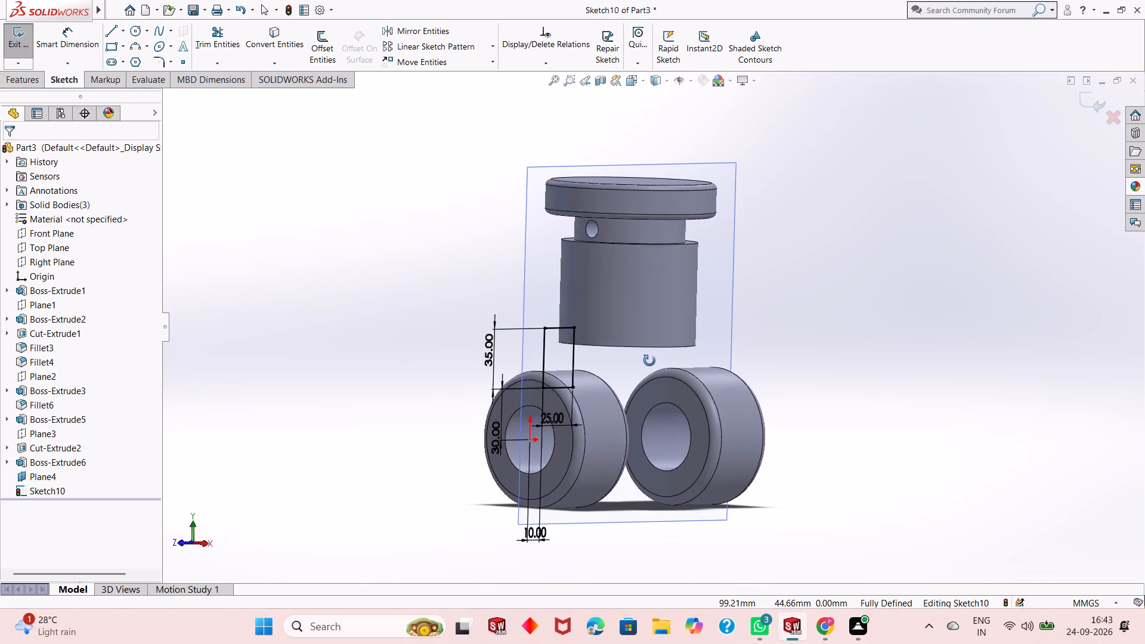
{"action": "middle_click_drag", "start_coordinate": [649, 361], "coordinate": [704, 369]}
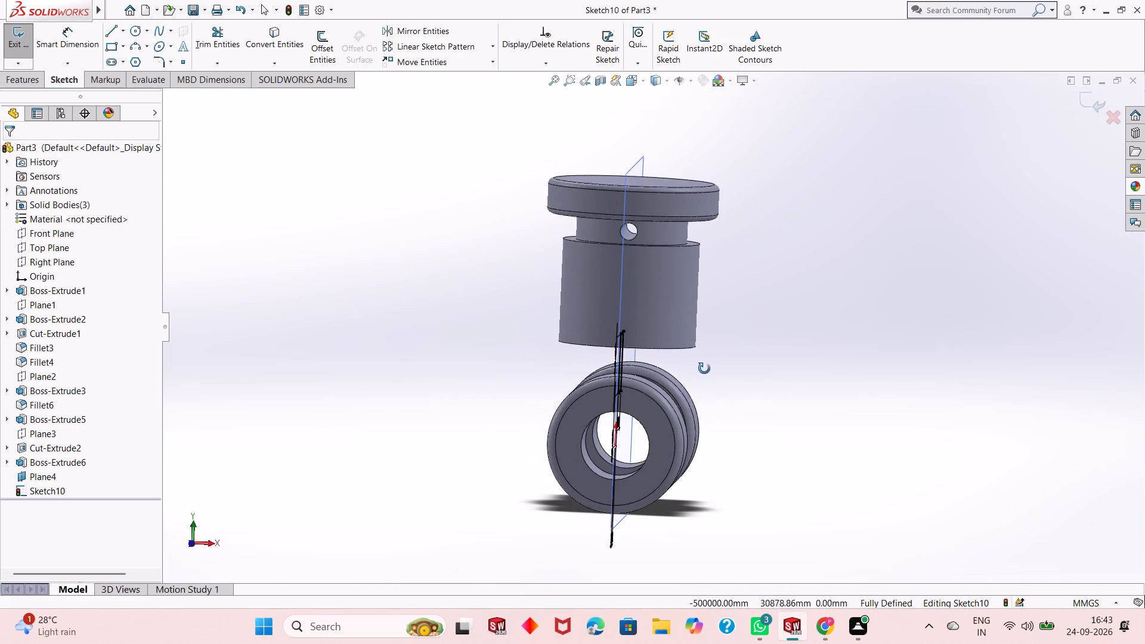
Examine the dimensioned rectangle's position relative to the bored cylinders and the cylinder above, close to the side view.
{"action": "middle_click_drag", "start_coordinate": [704, 369], "coordinate": [681, 365]}
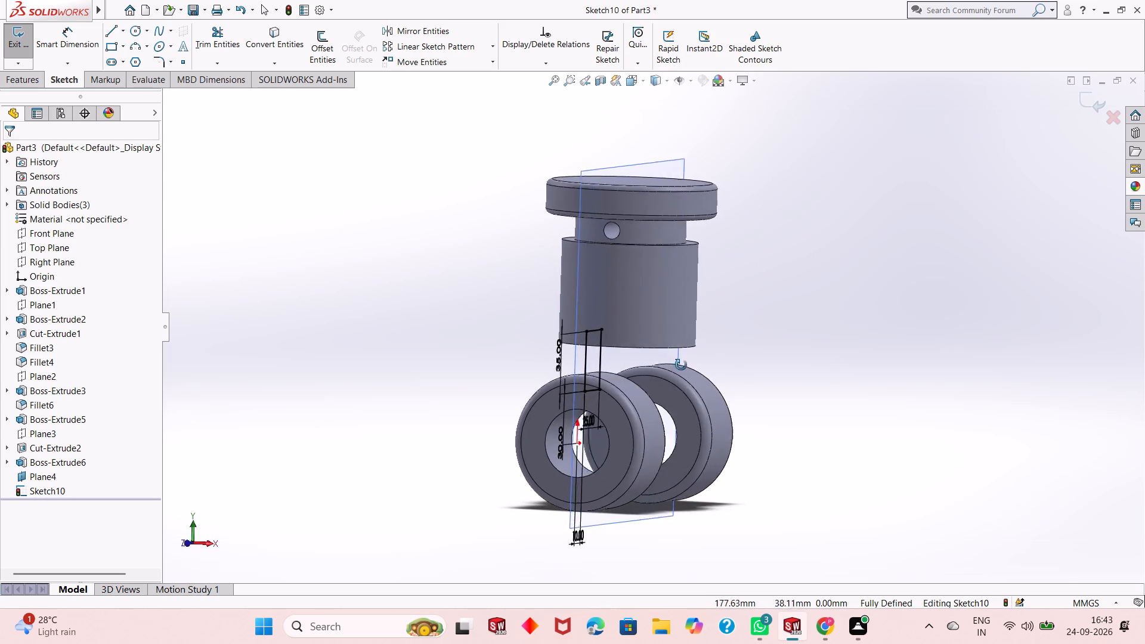
{"action": "middle_click_drag", "start_coordinate": [681, 365], "coordinate": [621, 360]}
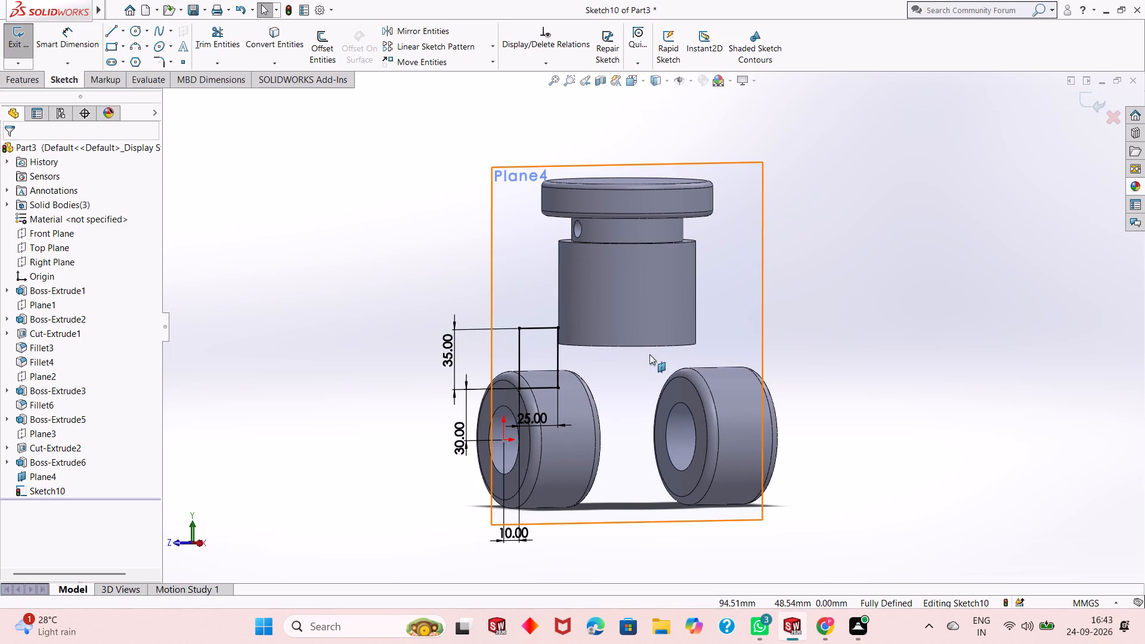
{"action": "middle_click_drag", "start_coordinate": [792, 330], "coordinate": [763, 338]}
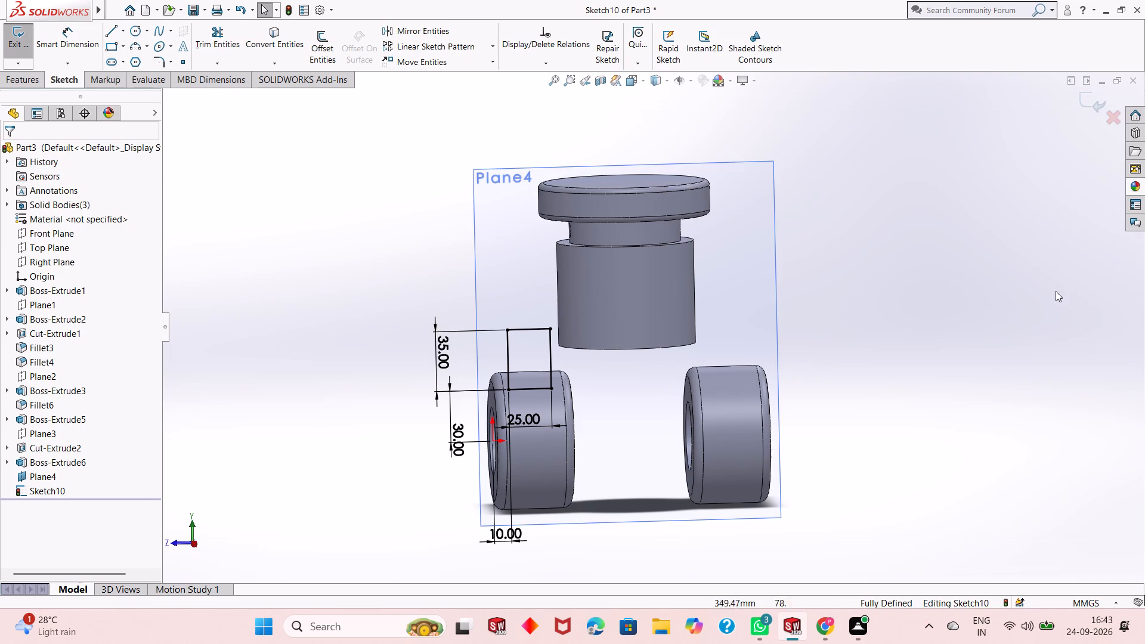
{"action": "scroll", "coordinate": [581, 396], "scroll_direction": "up", "scroll_amount": 2}
{"action": "scroll", "coordinate": [677, 363], "scroll_direction": "down", "scroll_amount": 2}
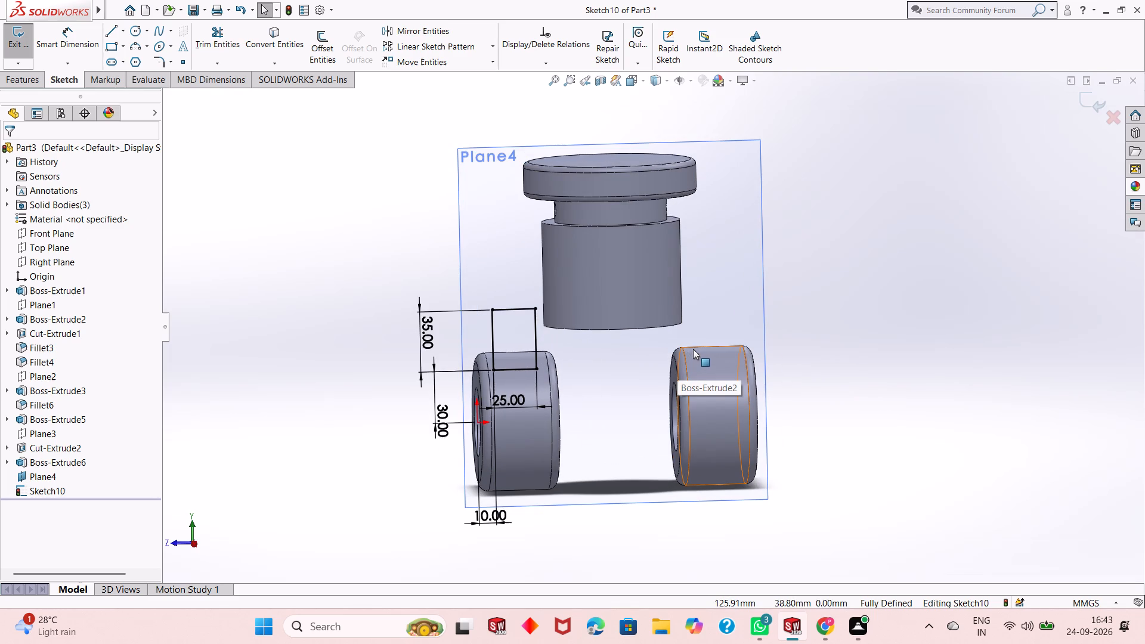
{"action": "scroll", "coordinate": [646, 340], "scroll_direction": "up", "scroll_amount": 1}
{"action": "scroll", "coordinate": [670, 398], "scroll_direction": "down", "scroll_amount": 2}
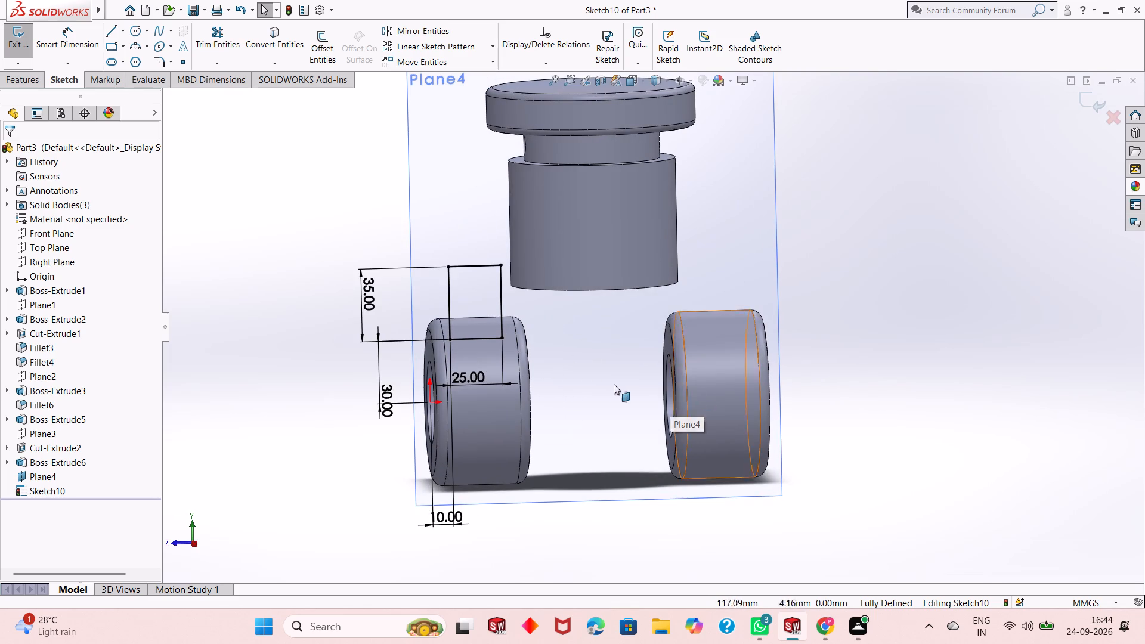
{"action": "scroll", "coordinate": [595, 303], "scroll_direction": "down", "scroll_amount": 2}
{"action": "scroll", "coordinate": [589, 323], "scroll_direction": "up", "scroll_amount": 1}
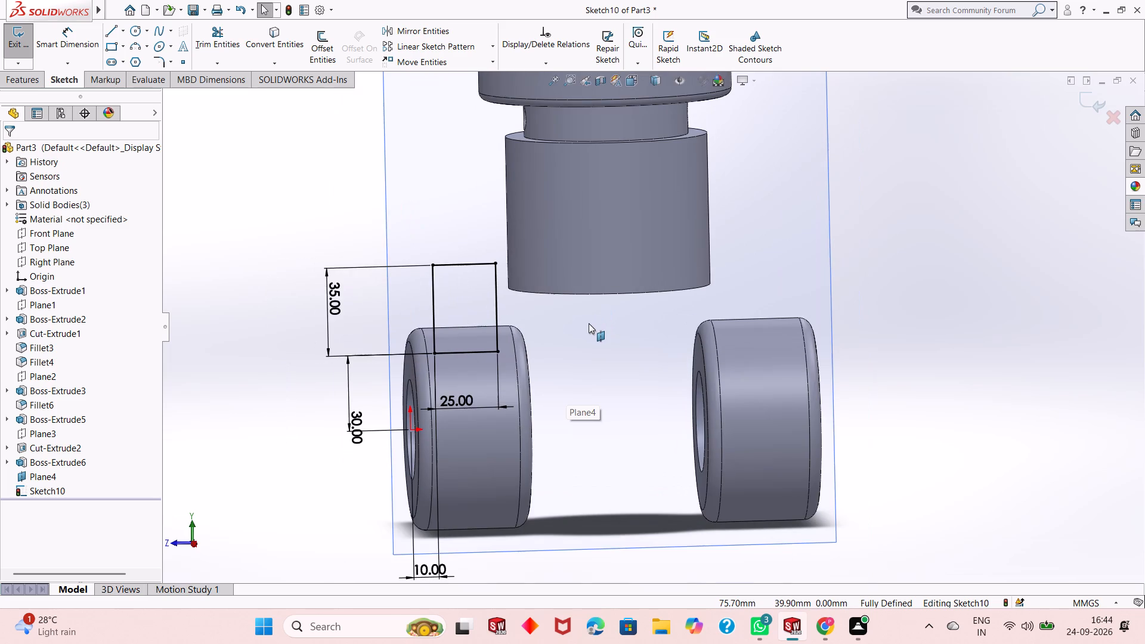
{"action": "scroll", "coordinate": [589, 323], "scroll_direction": "down", "scroll_amount": 1}
{"action": "scroll", "coordinate": [589, 323], "scroll_direction": "up", "scroll_amount": 1}
{"action": "scroll", "coordinate": [575, 376], "scroll_direction": "up", "scroll_amount": 2}
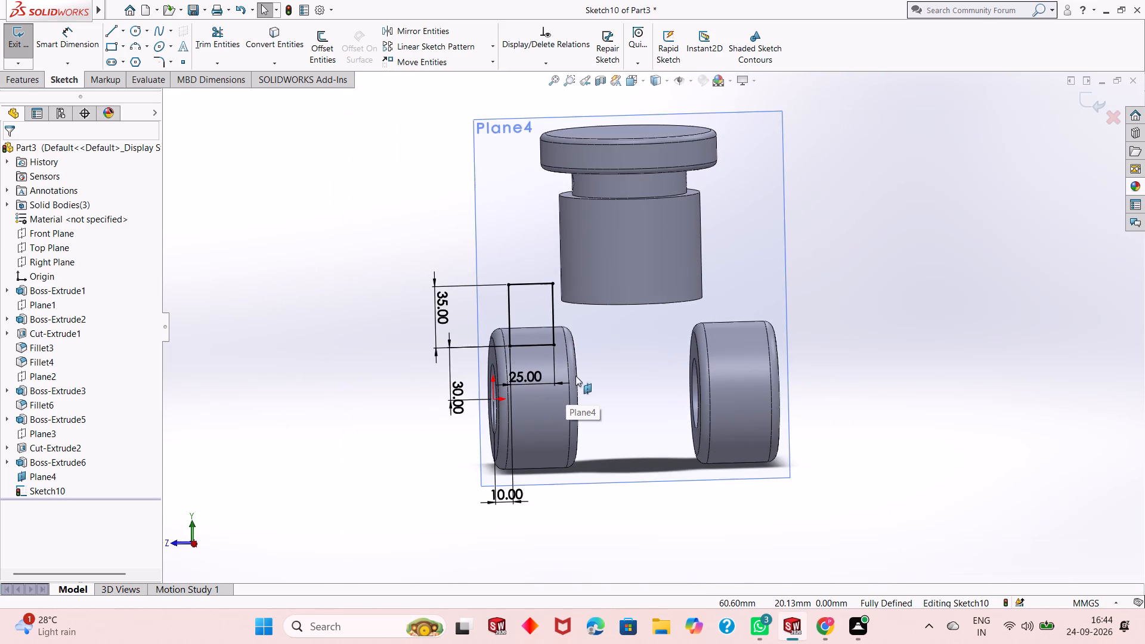
{"action": "scroll", "coordinate": [671, 311], "scroll_direction": "down", "scroll_amount": 2}
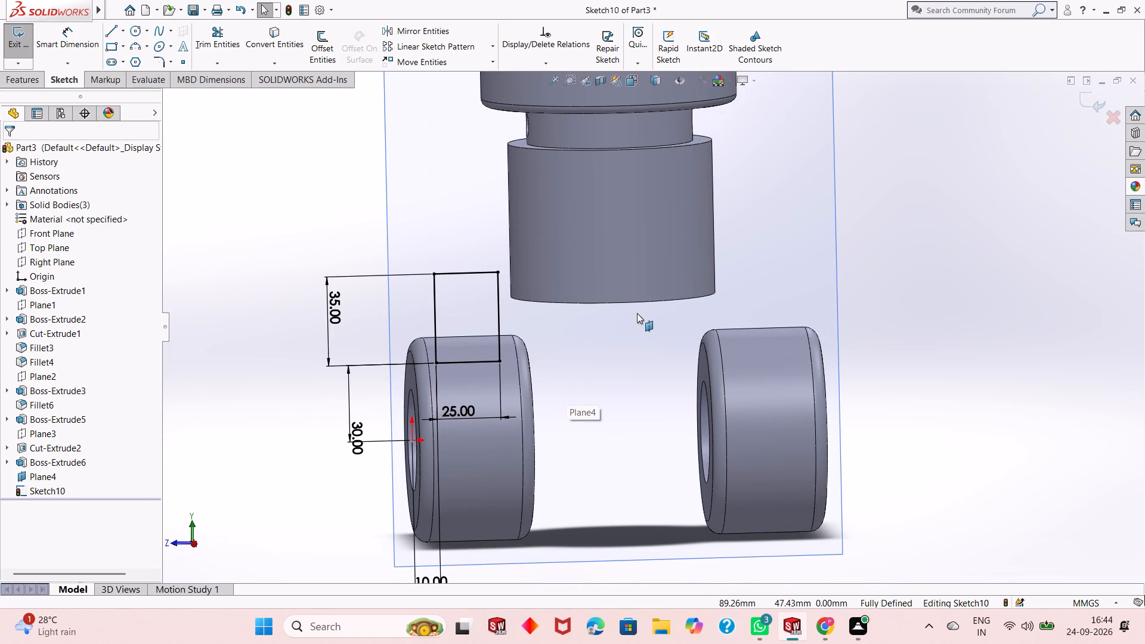
{"action": "scroll", "coordinate": [637, 313], "scroll_direction": "up", "scroll_amount": 1}
{"action": "scroll", "coordinate": [698, 300], "scroll_direction": "down", "scroll_amount": 1}
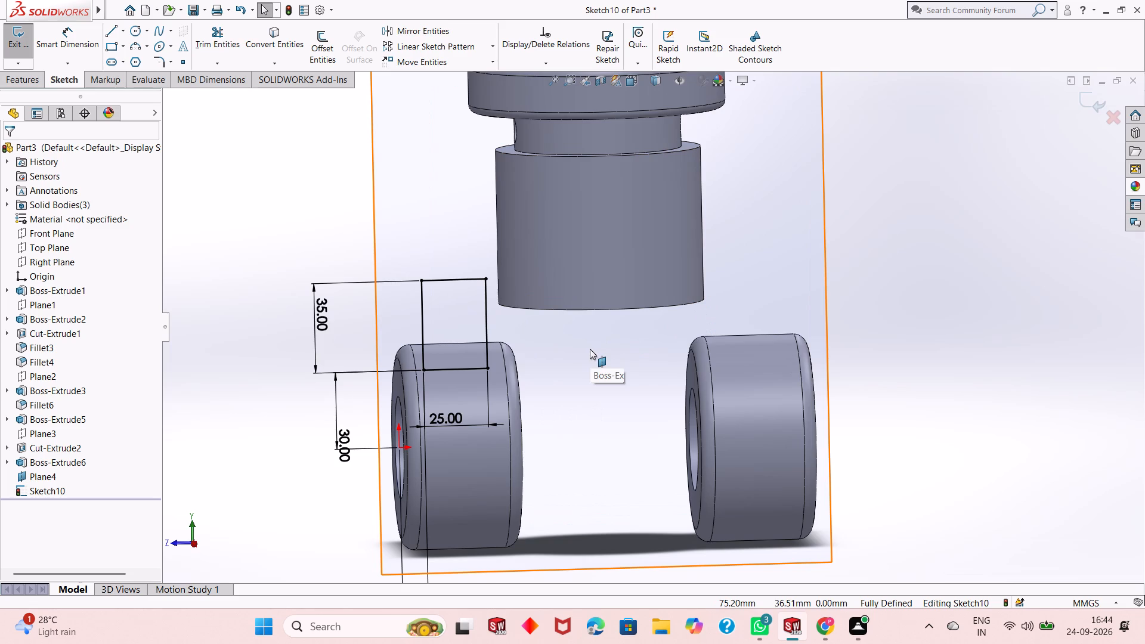
{"action": "scroll", "coordinate": [623, 360], "scroll_direction": "up", "scroll_amount": 1}
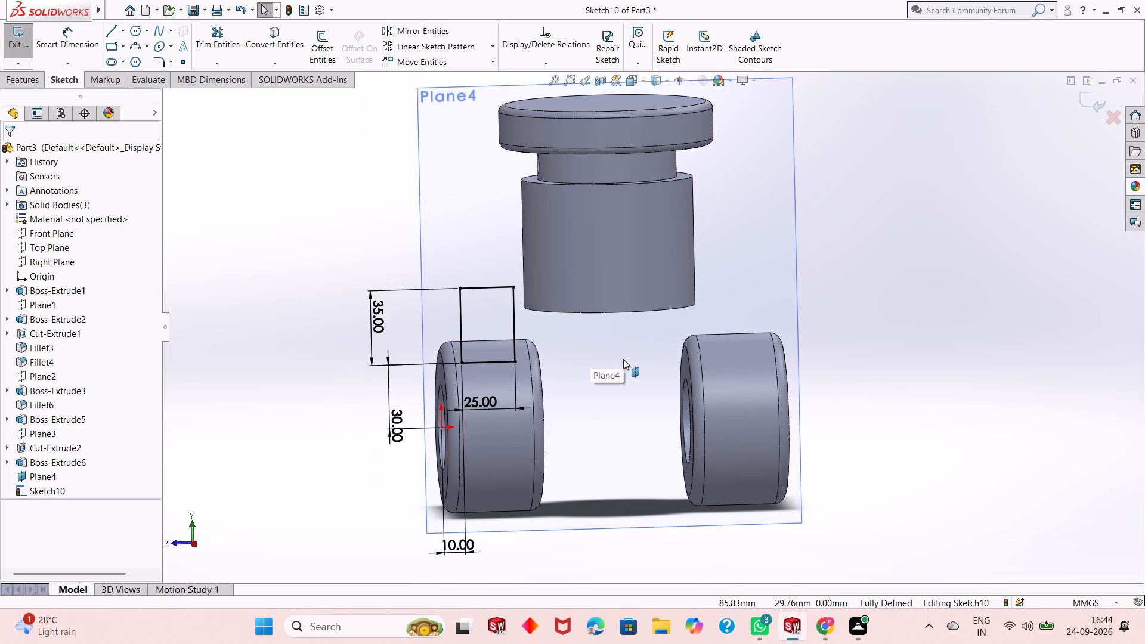
{"action": "scroll", "coordinate": [605, 345], "scroll_direction": "up", "scroll_amount": 1}
{"action": "scroll", "coordinate": [660, 335], "scroll_direction": "down", "scroll_amount": 1}
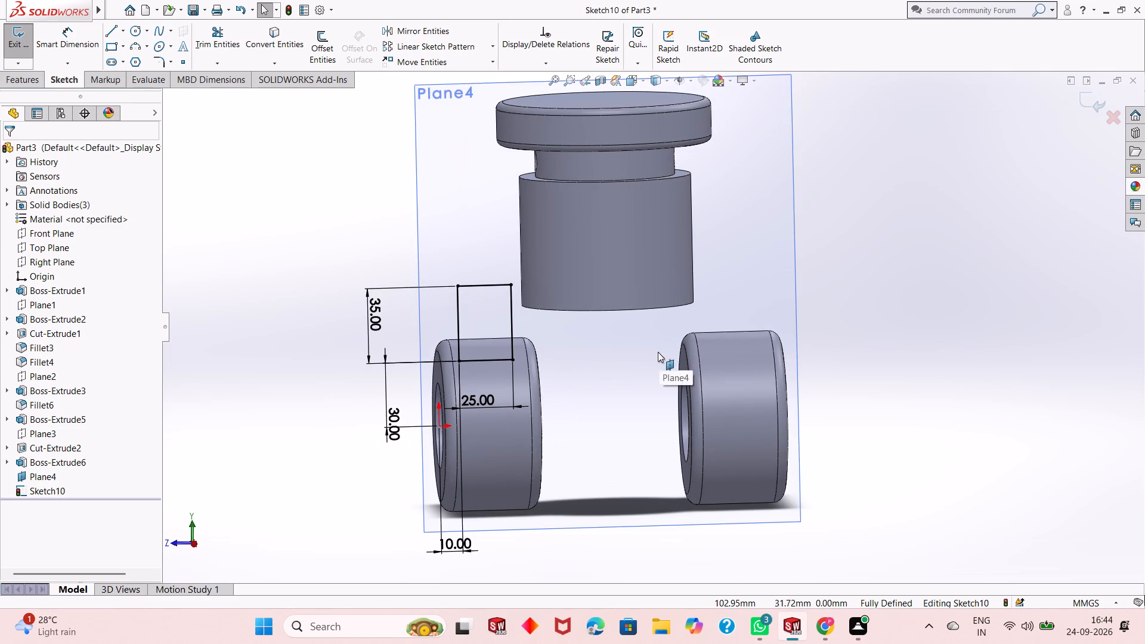
{"action": "scroll", "coordinate": [645, 364], "scroll_direction": "up", "scroll_amount": 2}
{"action": "scroll", "coordinate": [667, 326], "scroll_direction": "down", "scroll_amount": 1}
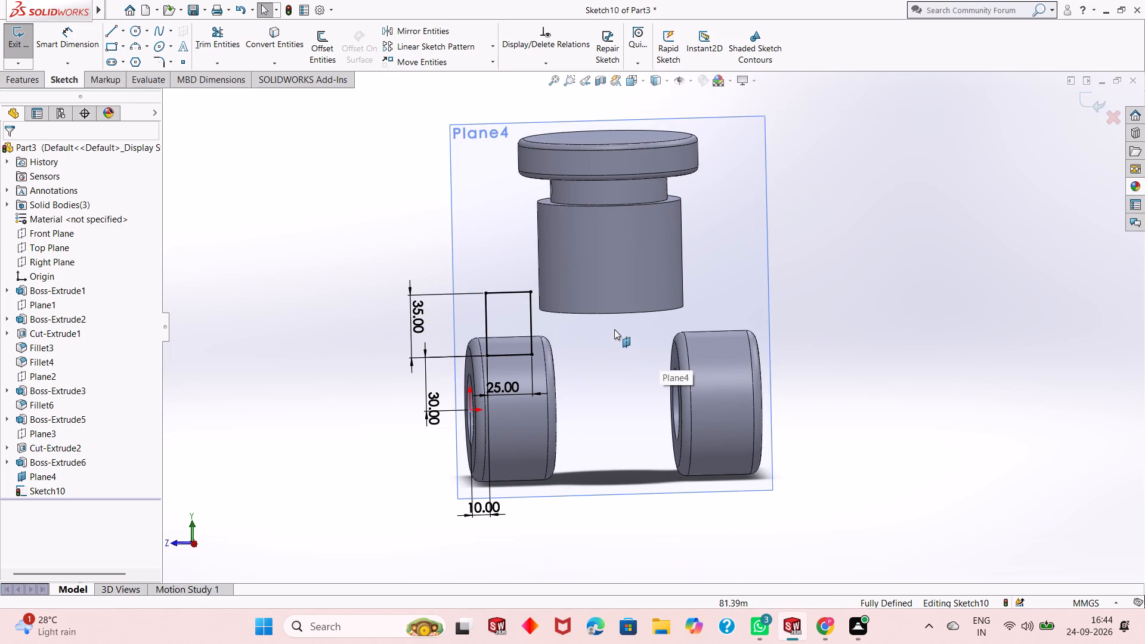
{"action": "scroll", "coordinate": [614, 329], "scroll_direction": "down", "scroll_amount": 1}
{"action": "scroll", "coordinate": [614, 329], "scroll_direction": "up", "scroll_amount": 1}
Inspect the gap between the rectangle and the upper cylinder's bottom edge from below and from oblique angles.
{"action": "middle_click_drag", "start_coordinate": [618, 338], "coordinate": [623, 310]}
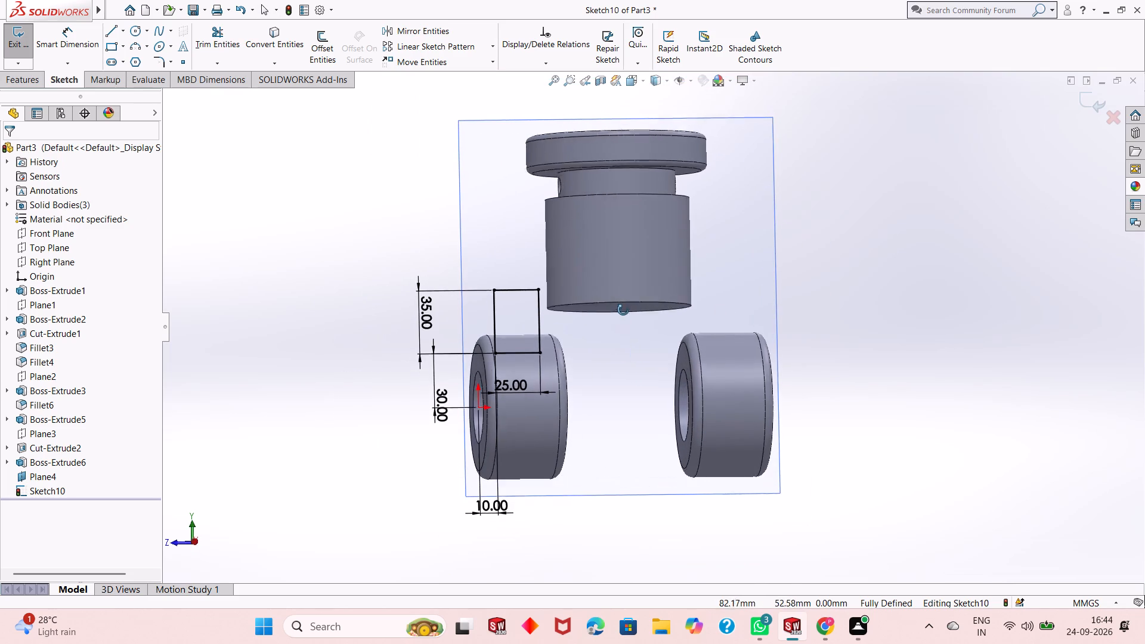
{"action": "middle_click_drag", "start_coordinate": [623, 310], "coordinate": [747, 260]}
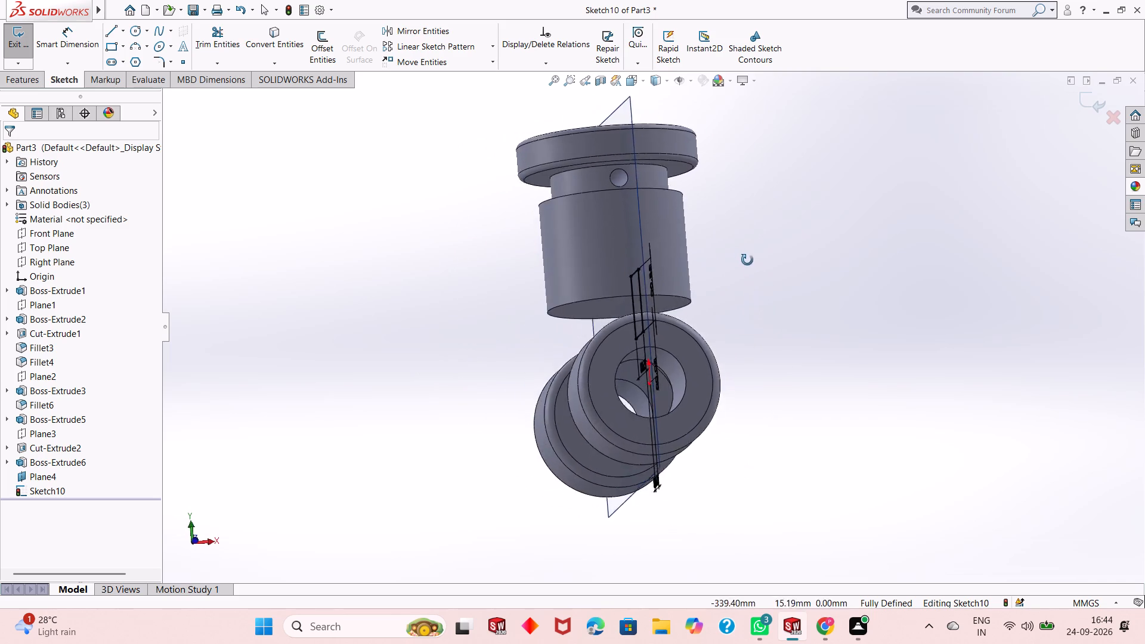
{"action": "middle_click_drag", "start_coordinate": [747, 260], "coordinate": [593, 311]}
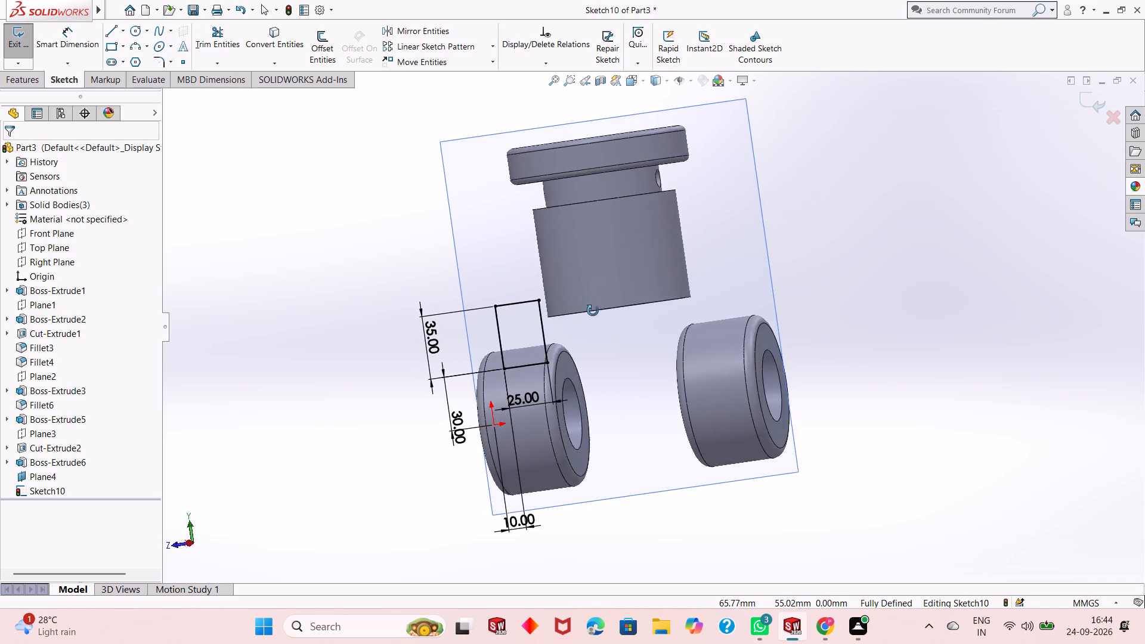
{"action": "middle_click_drag", "start_coordinate": [593, 311], "coordinate": [690, 303]}
{"action": "scroll", "coordinate": [629, 312], "scroll_direction": "down", "scroll_amount": 4}
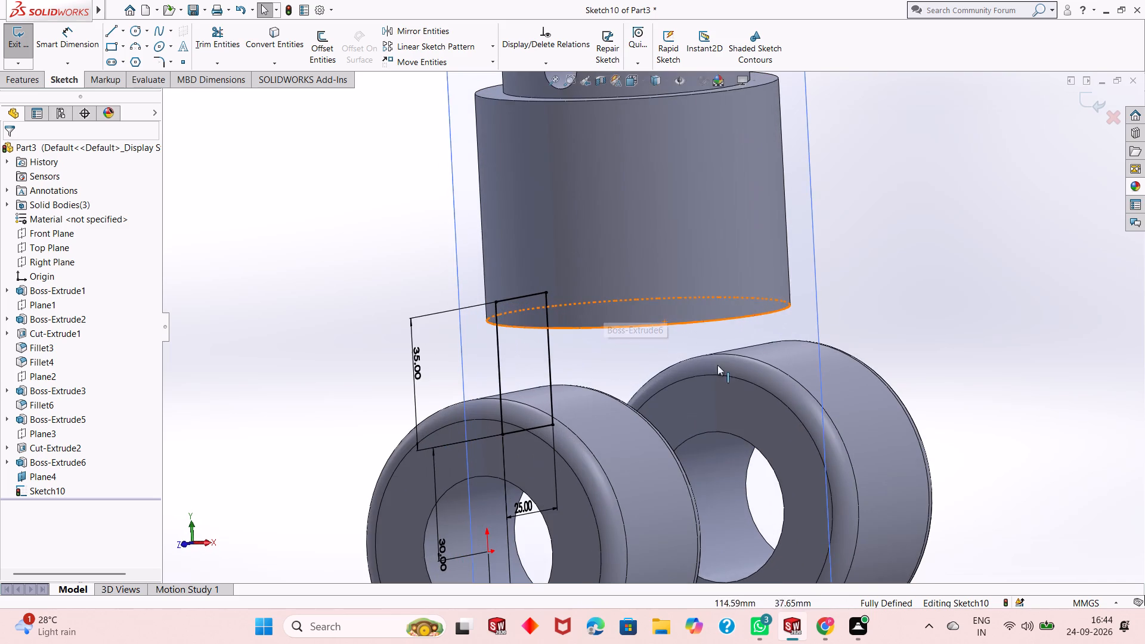
{"action": "scroll", "coordinate": [638, 306], "scroll_direction": "up", "scroll_amount": 2}
{"action": "key", "text": "Escape"}
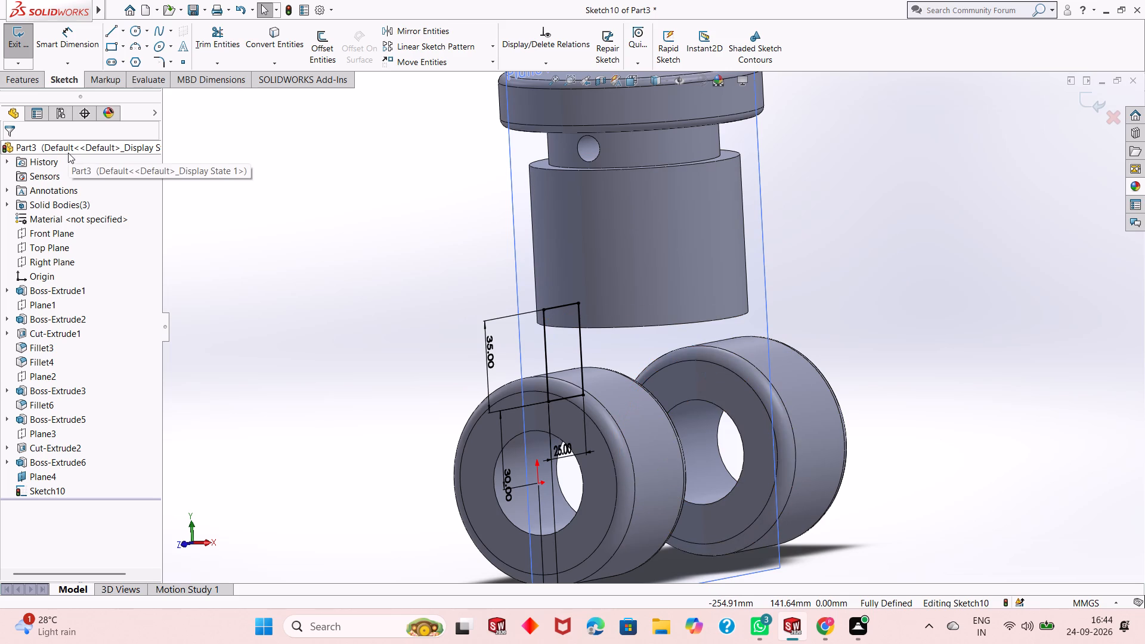
Delete the rectangle's vertical side nearest the upper cylinder, working normal to the Plane4 sketch.
{"action": "key", "text": "ctrl+8"}
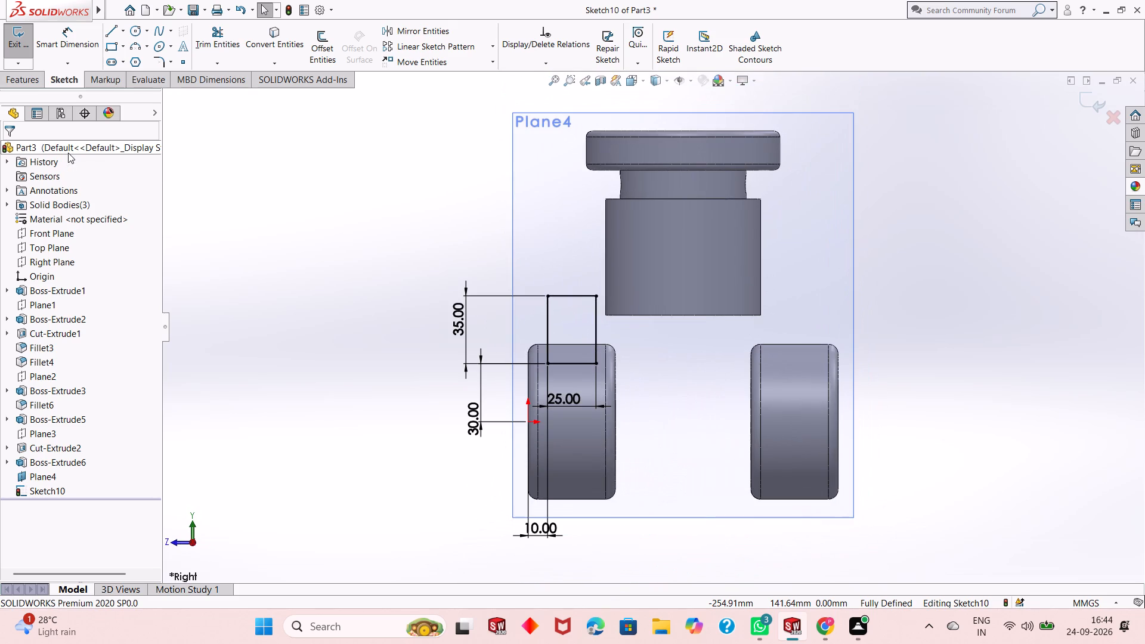
{"action": "scroll", "coordinate": [669, 317], "scroll_direction": "down", "scroll_amount": 1}
{"action": "scroll", "coordinate": [583, 342], "scroll_direction": "up", "scroll_amount": 1}
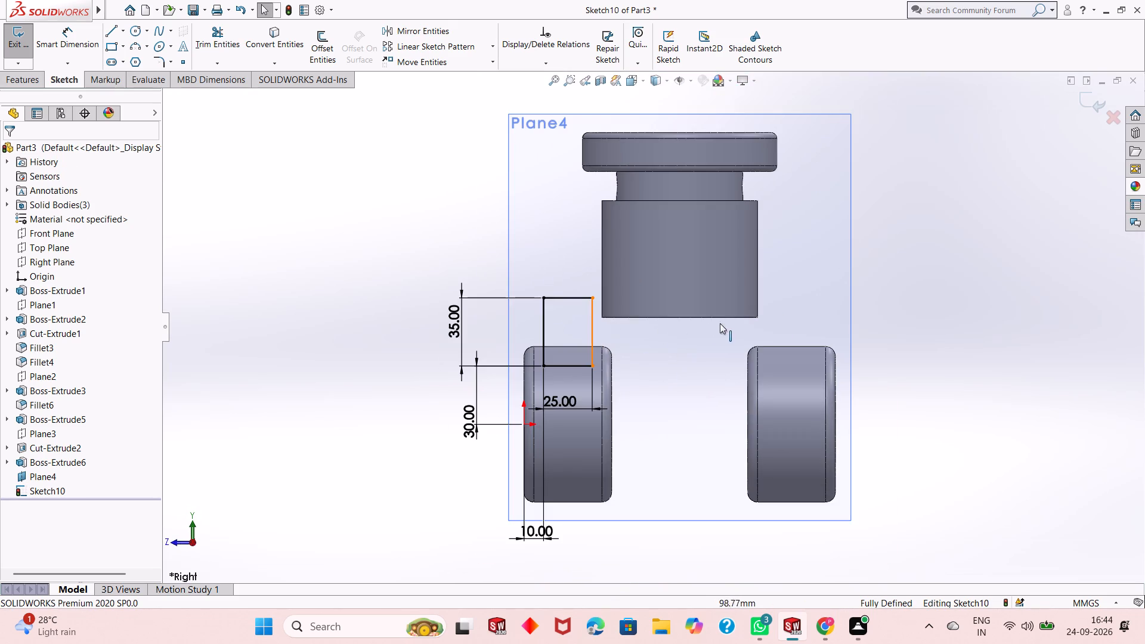
{"action": "scroll", "coordinate": [734, 340], "scroll_direction": "down", "scroll_amount": 1}
{"action": "scroll", "coordinate": [720, 340], "scroll_direction": "up", "scroll_amount": 1}
{"action": "scroll", "coordinate": [742, 333], "scroll_direction": "down", "scroll_amount": 1}
{"action": "scroll", "coordinate": [612, 315], "scroll_direction": "down", "scroll_amount": 1}
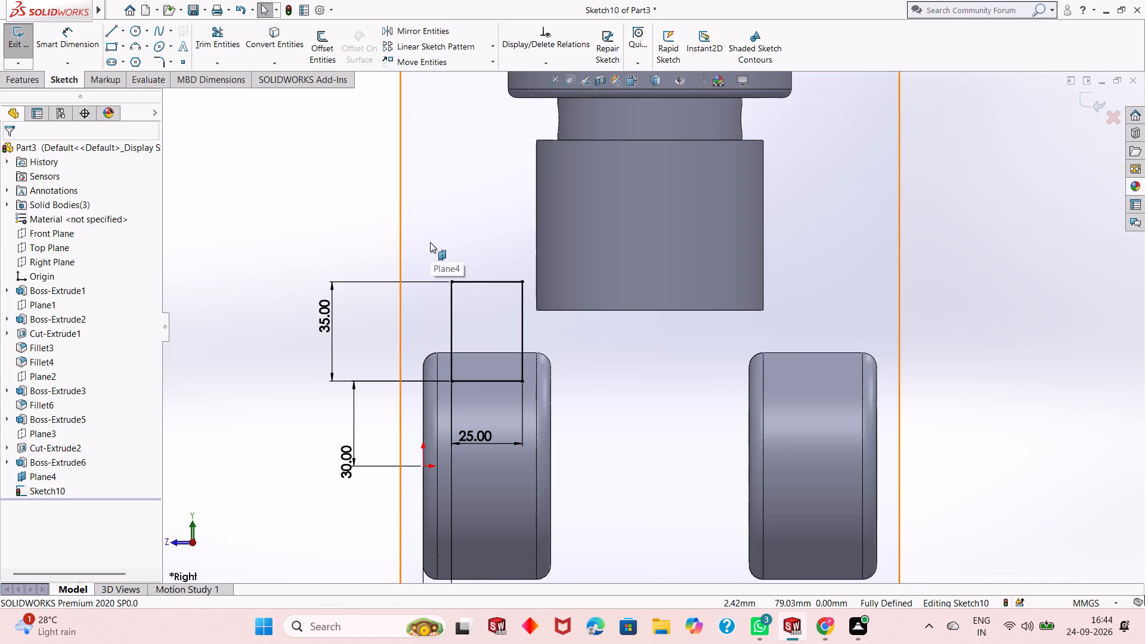
{"action": "left_click", "coordinate": [521, 295]}
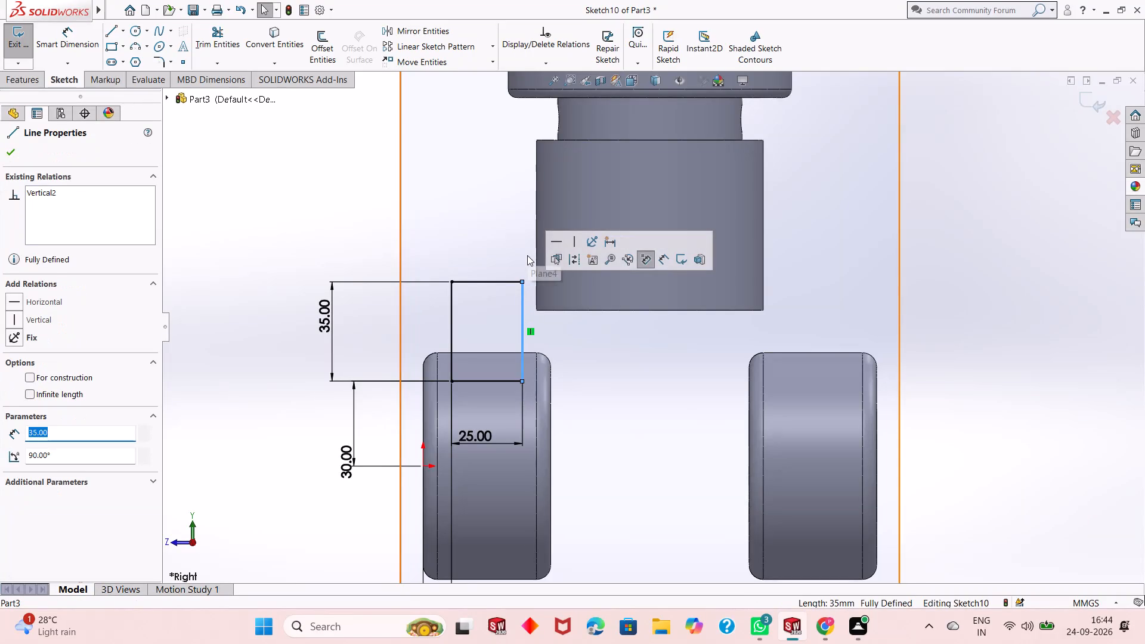
{"action": "key", "text": "Delete"}
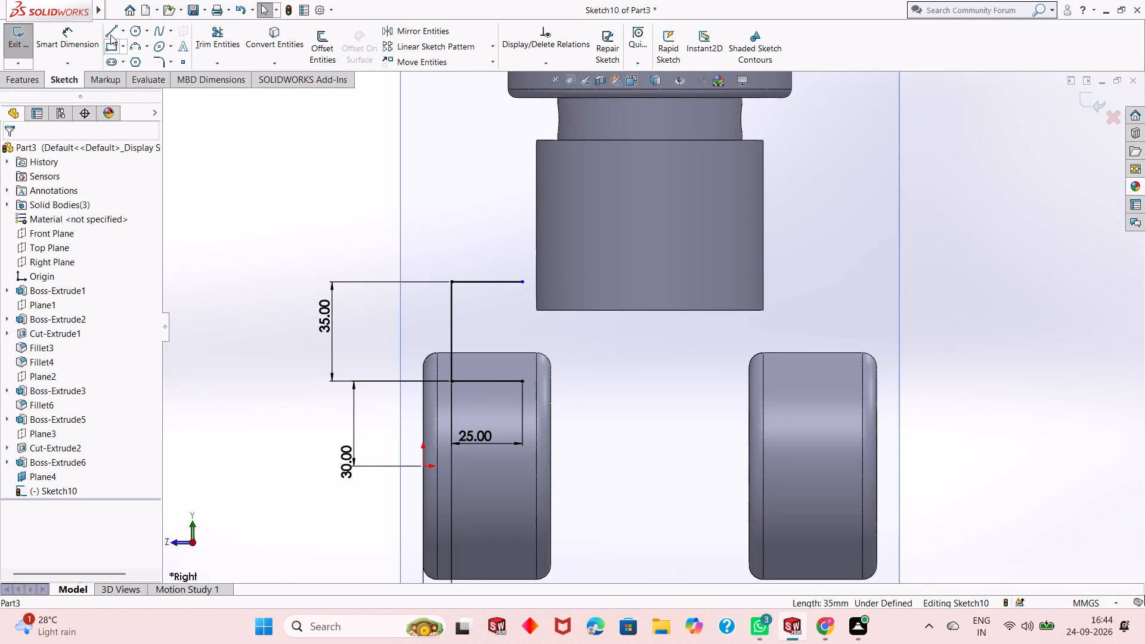
Close the profile with lines running 25 mm up, 10 mm across into the upper cylinder, 10 mm up and back to the top side.
{"action": "left_click", "coordinate": [110, 34]}
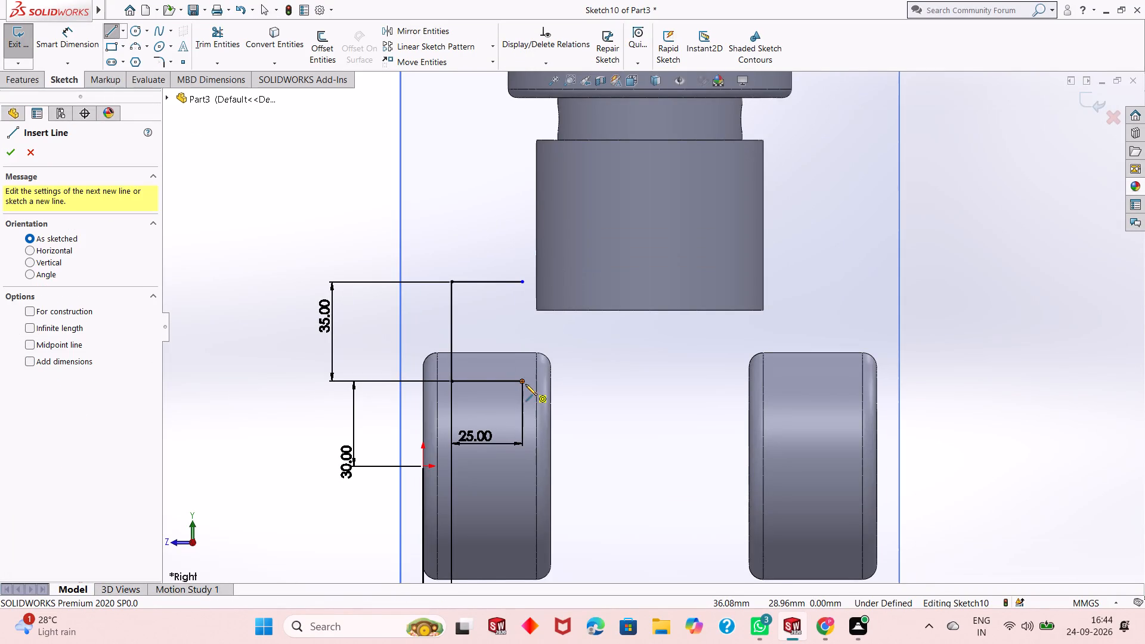
{"action": "left_click", "coordinate": [525, 383]}
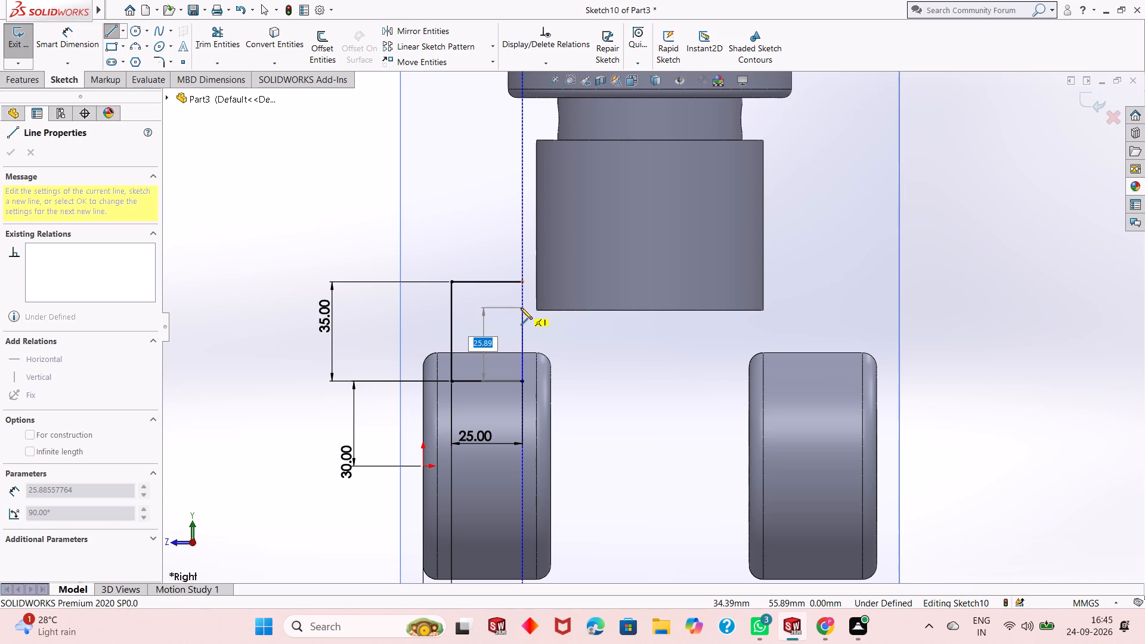
{"action": "type", "text": "25"}
{"action": "key", "text": "Return"}
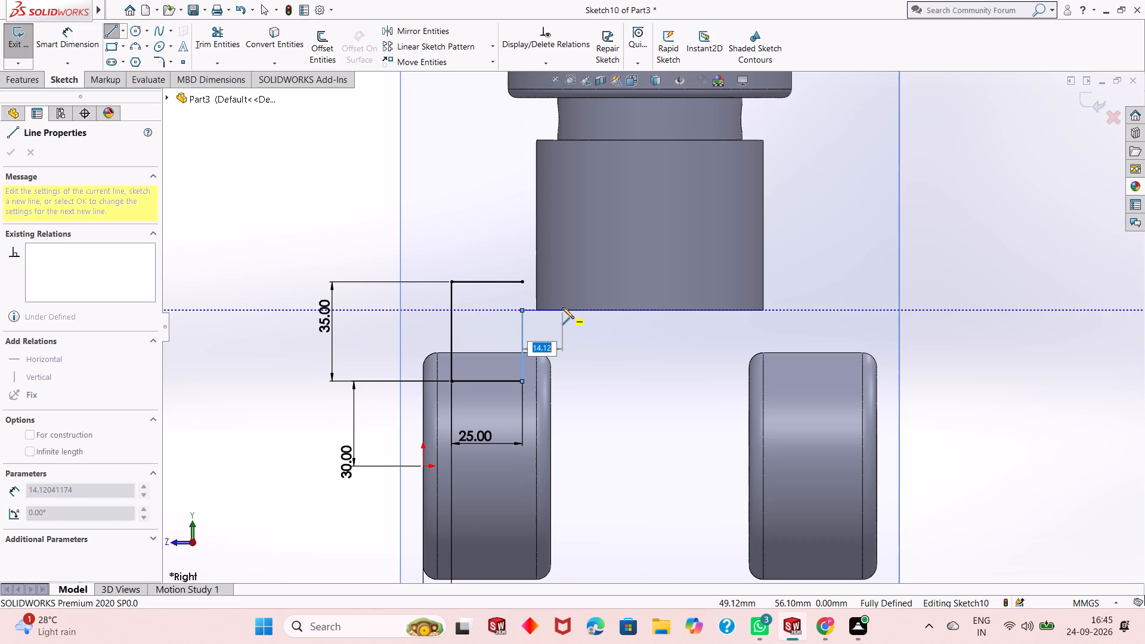
{"action": "type", "text": "10"}
{"action": "key", "text": "Return"}
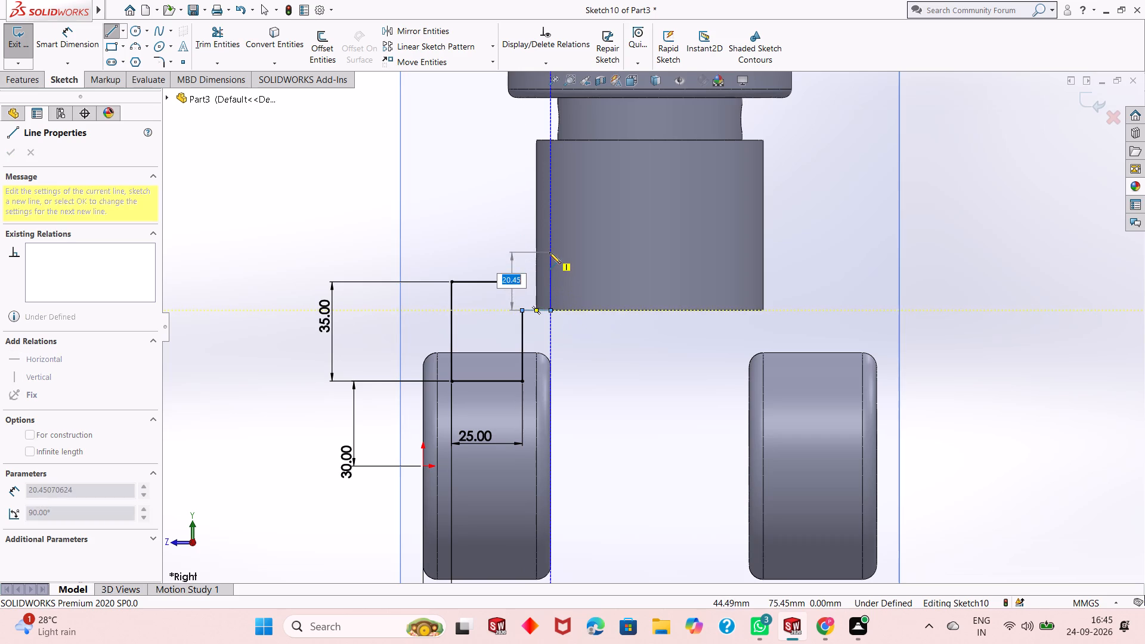
{"action": "left_click", "coordinate": [550, 282]}
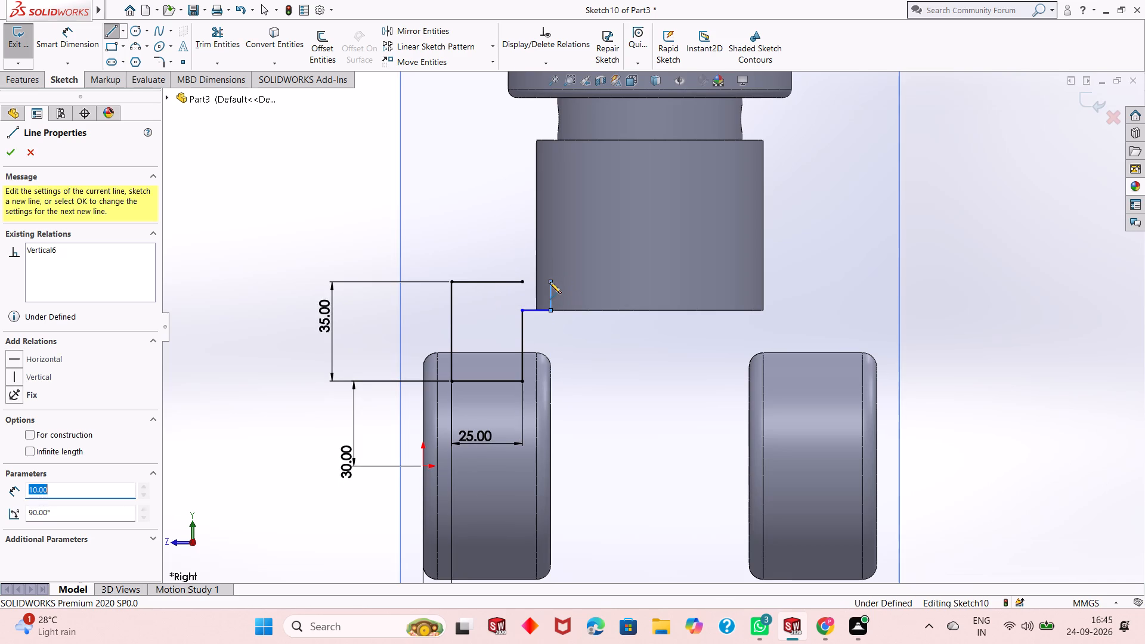
{"action": "left_click", "coordinate": [521, 280]}
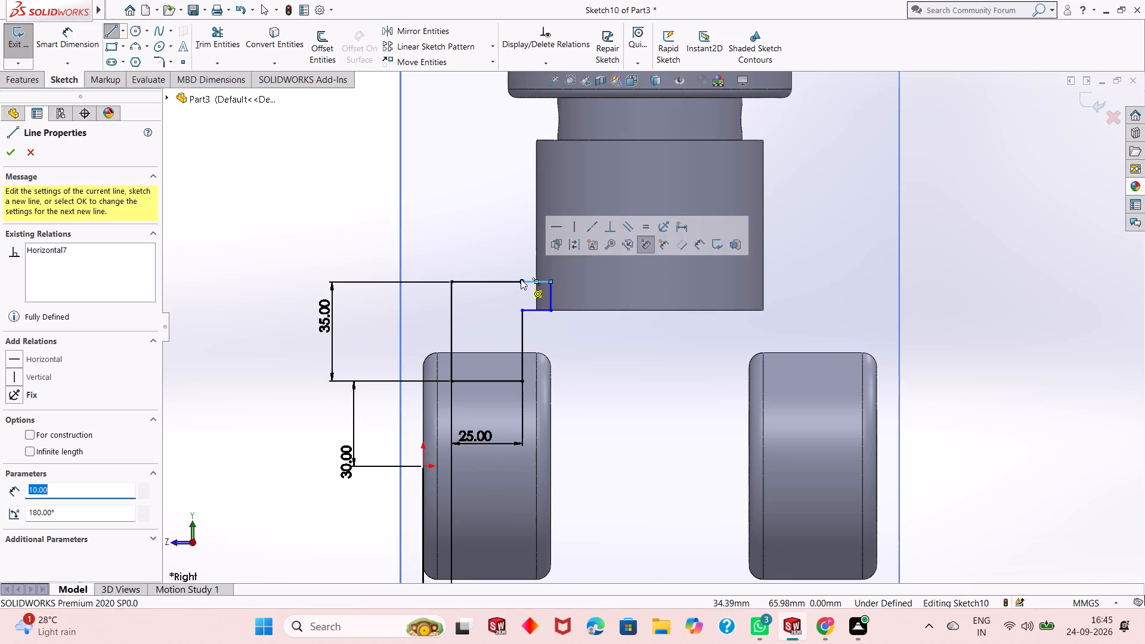
{"action": "key", "text": "Escape"}
{"action": "key", "text": "Escape"}
Examine how the profile's stepped tab overlaps the bottom edge of the upper cylinder.
{"action": "scroll", "coordinate": [555, 323], "scroll_direction": "up", "scroll_amount": 1}
{"action": "scroll", "coordinate": [598, 321], "scroll_direction": "down", "scroll_amount": 1}
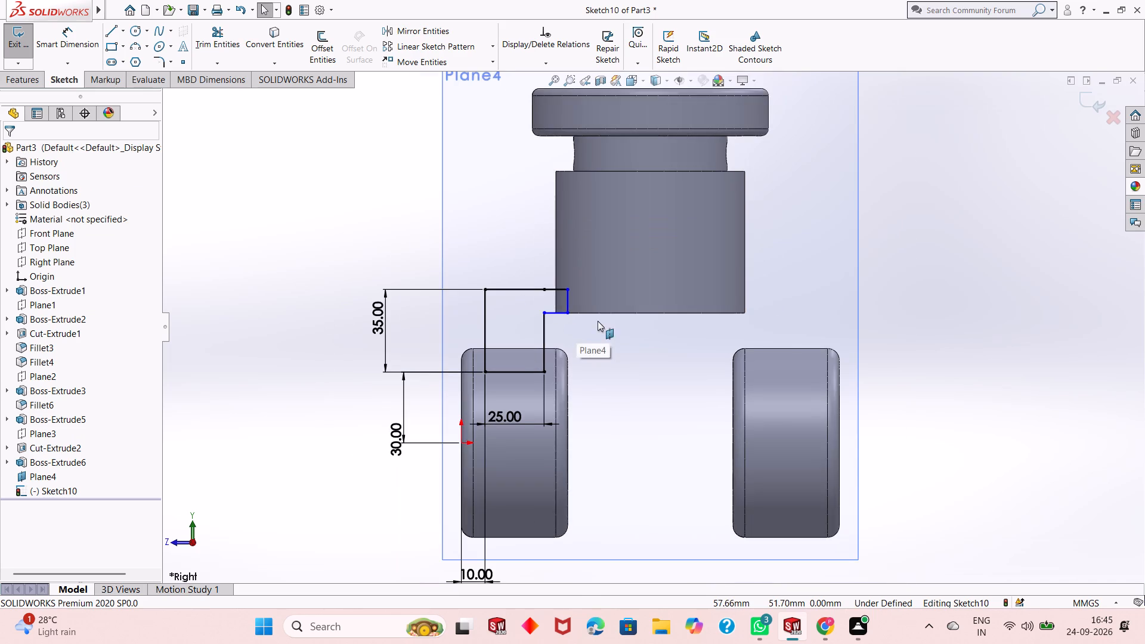
{"action": "scroll", "coordinate": [583, 359], "scroll_direction": "up", "scroll_amount": 1}
{"action": "scroll", "coordinate": [703, 377], "scroll_direction": "down", "scroll_amount": 3}
{"action": "scroll", "coordinate": [528, 350], "scroll_direction": "up", "scroll_amount": 2}
{"action": "scroll", "coordinate": [513, 311], "scroll_direction": "down", "scroll_amount": 1}
{"action": "scroll", "coordinate": [513, 311], "scroll_direction": "up", "scroll_amount": 1}
{"action": "scroll", "coordinate": [512, 277], "scroll_direction": "down", "scroll_amount": 1}
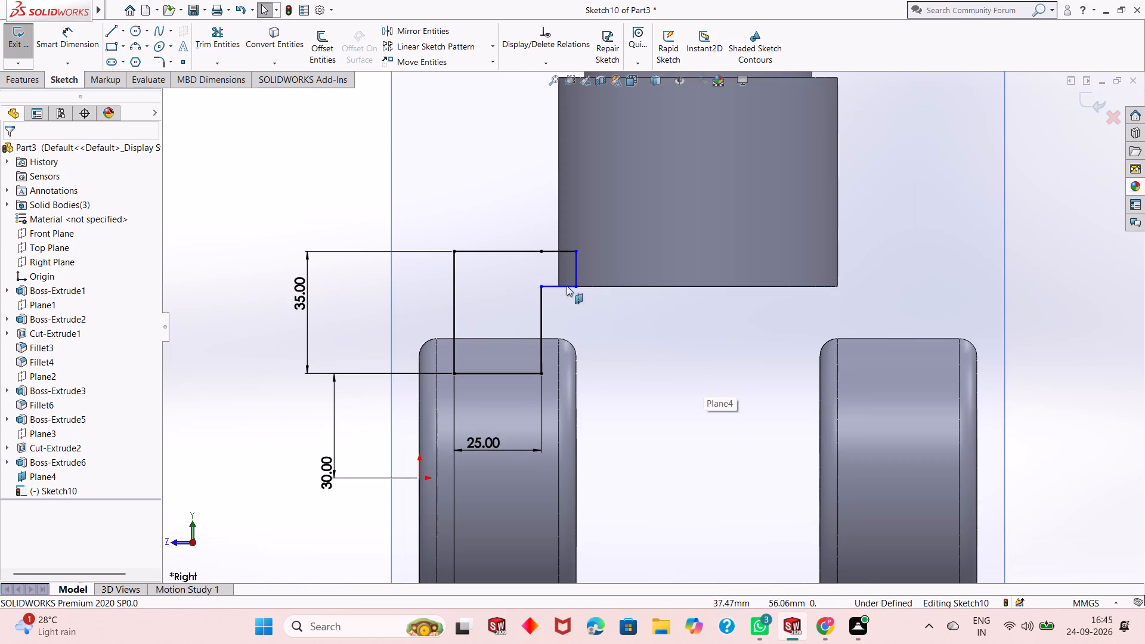
{"action": "scroll", "coordinate": [583, 284], "scroll_direction": "down", "scroll_amount": 3}
{"action": "scroll", "coordinate": [547, 314], "scroll_direction": "up", "scroll_amount": 2}
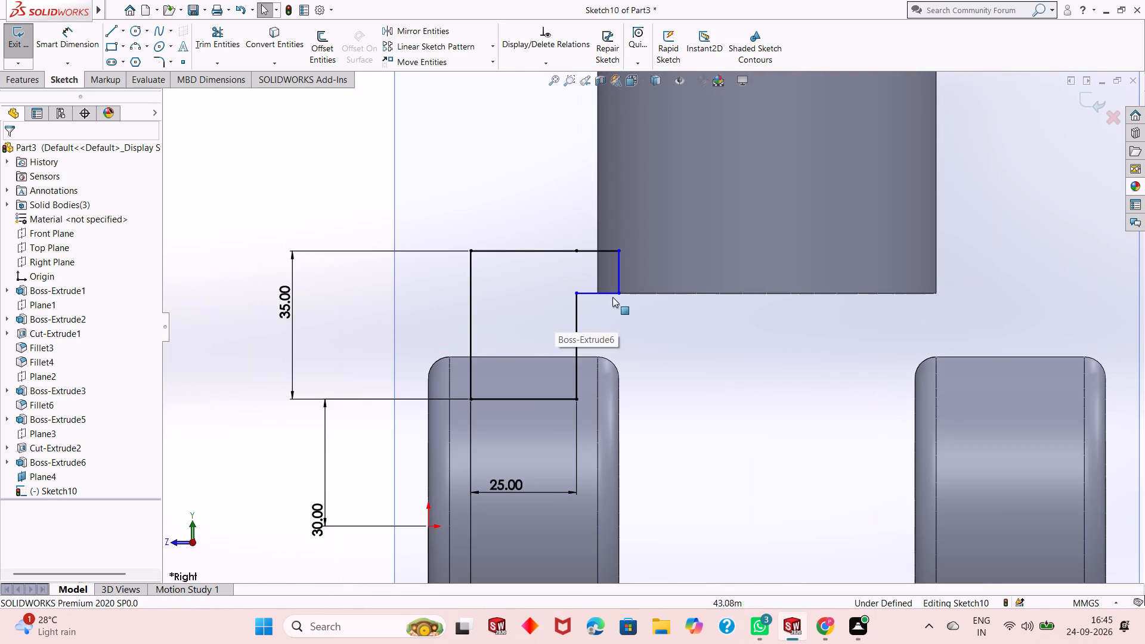
{"action": "scroll", "coordinate": [614, 296], "scroll_direction": "down", "scroll_amount": 1}
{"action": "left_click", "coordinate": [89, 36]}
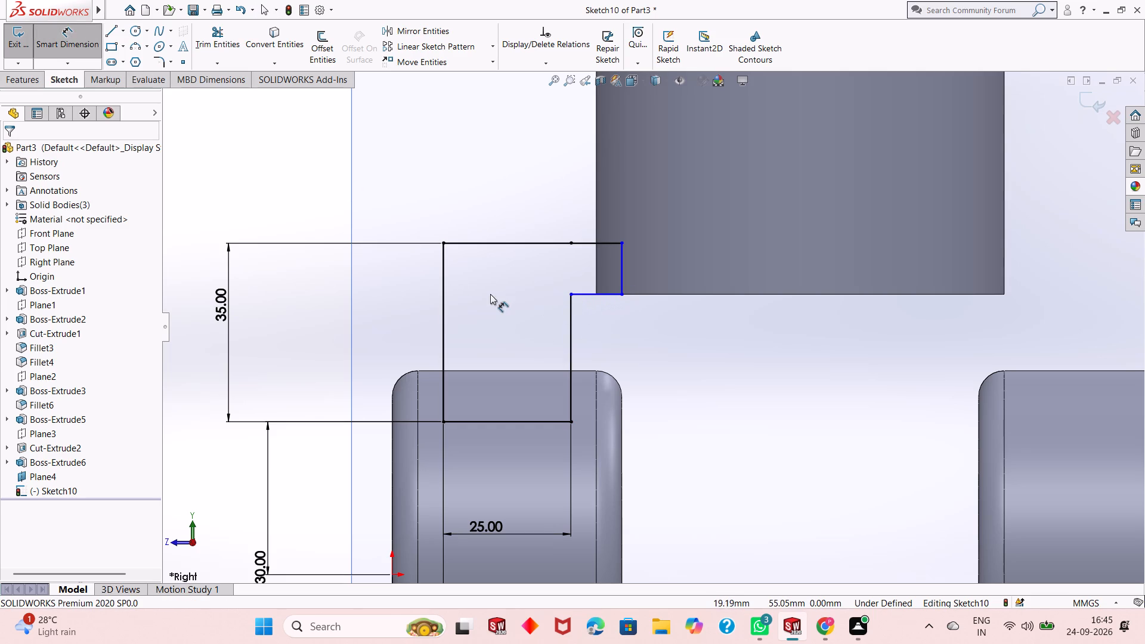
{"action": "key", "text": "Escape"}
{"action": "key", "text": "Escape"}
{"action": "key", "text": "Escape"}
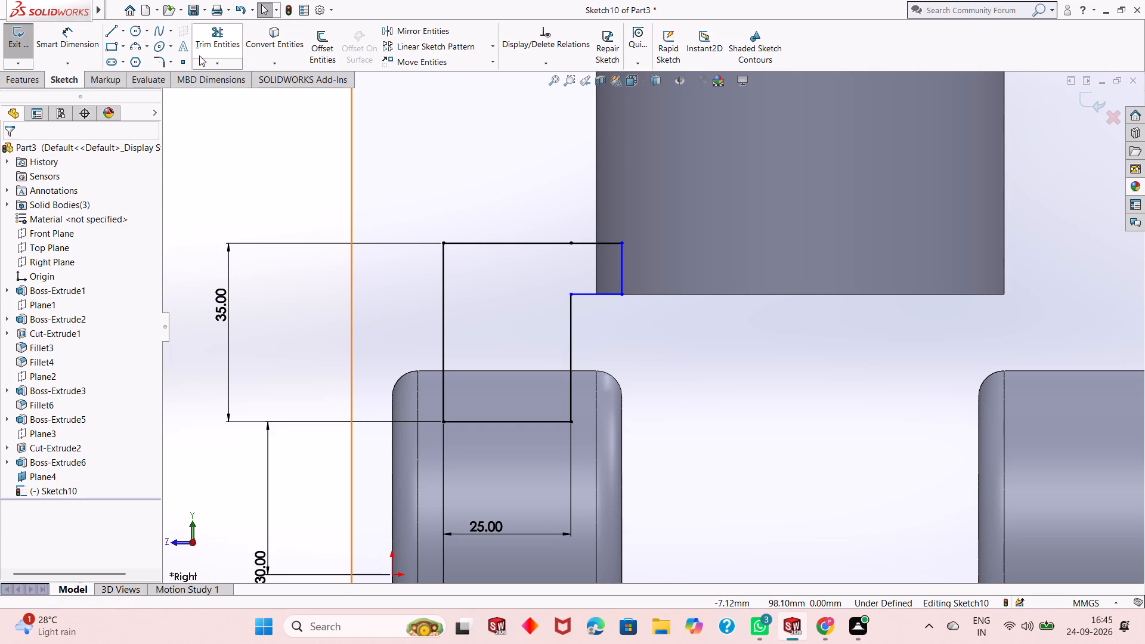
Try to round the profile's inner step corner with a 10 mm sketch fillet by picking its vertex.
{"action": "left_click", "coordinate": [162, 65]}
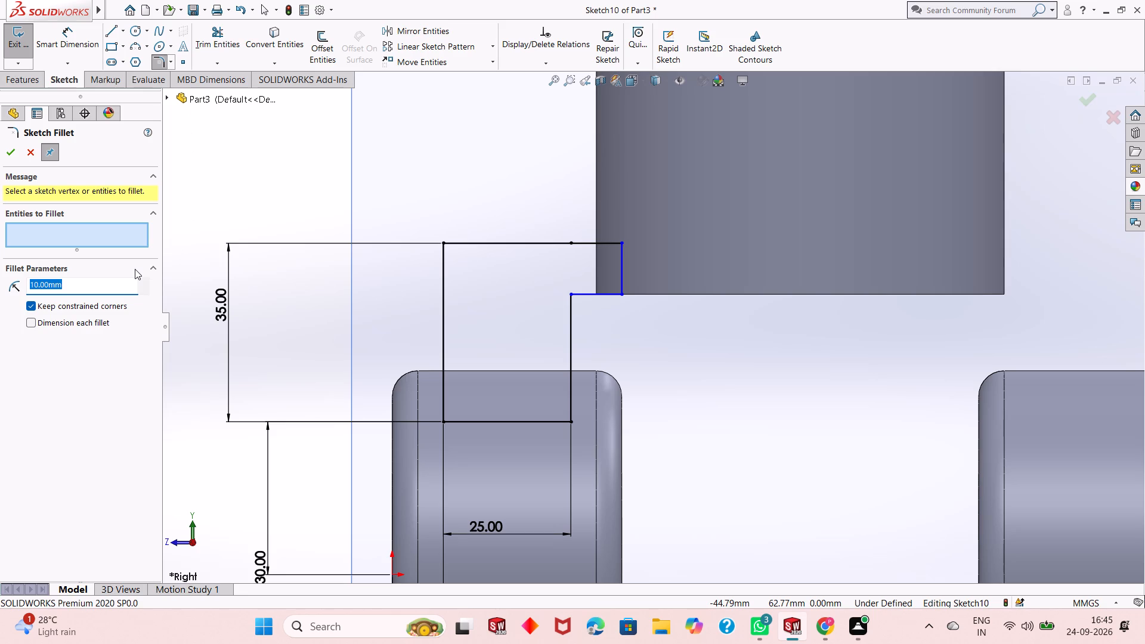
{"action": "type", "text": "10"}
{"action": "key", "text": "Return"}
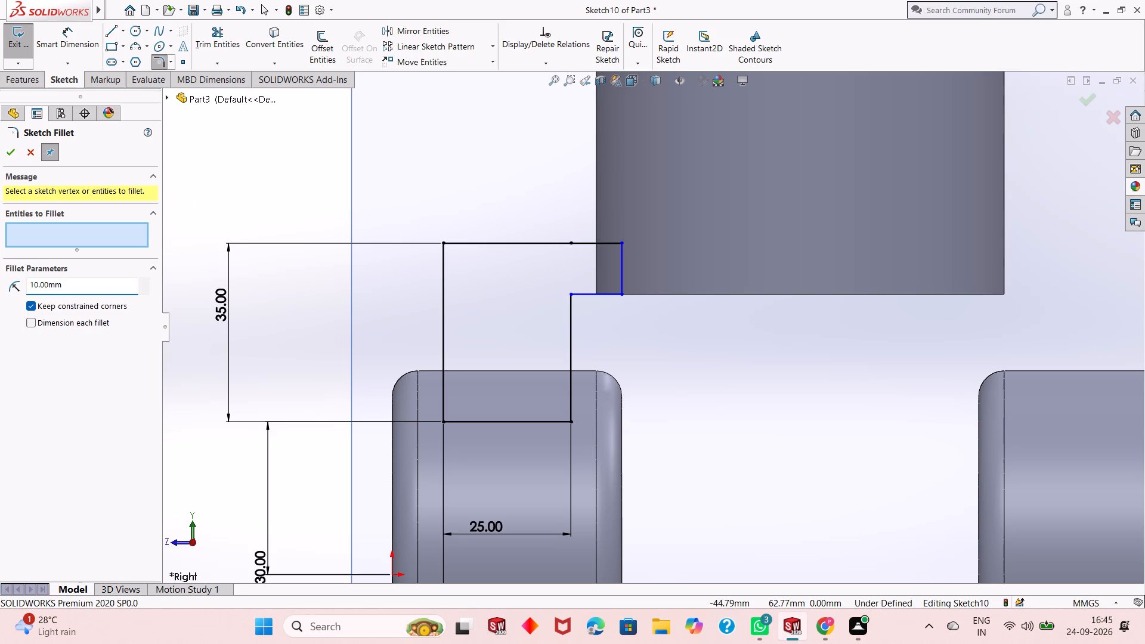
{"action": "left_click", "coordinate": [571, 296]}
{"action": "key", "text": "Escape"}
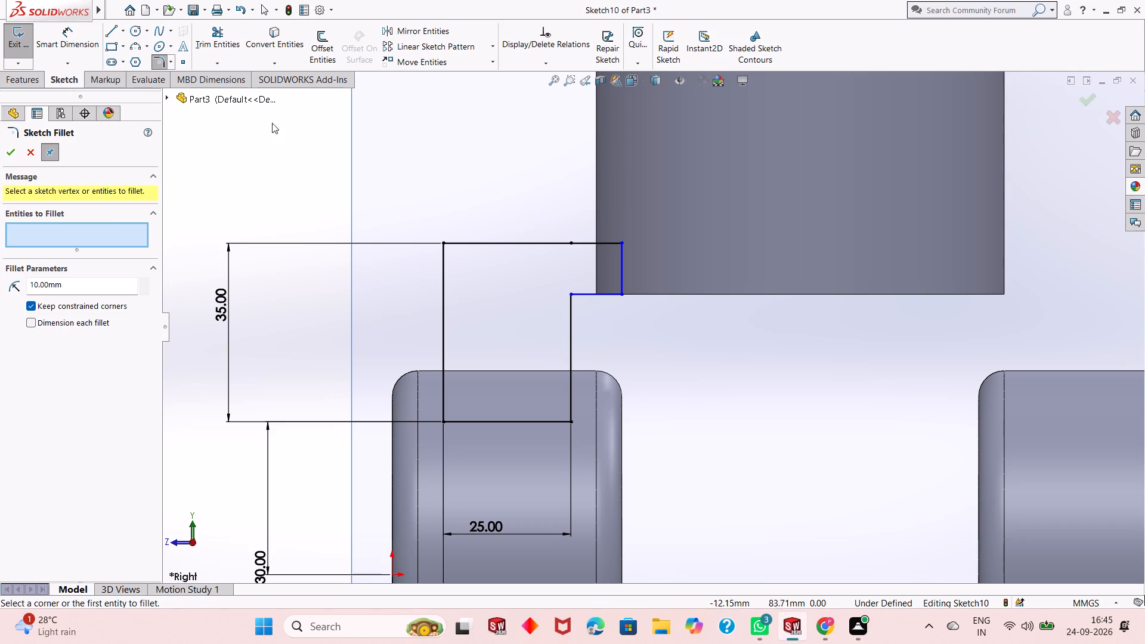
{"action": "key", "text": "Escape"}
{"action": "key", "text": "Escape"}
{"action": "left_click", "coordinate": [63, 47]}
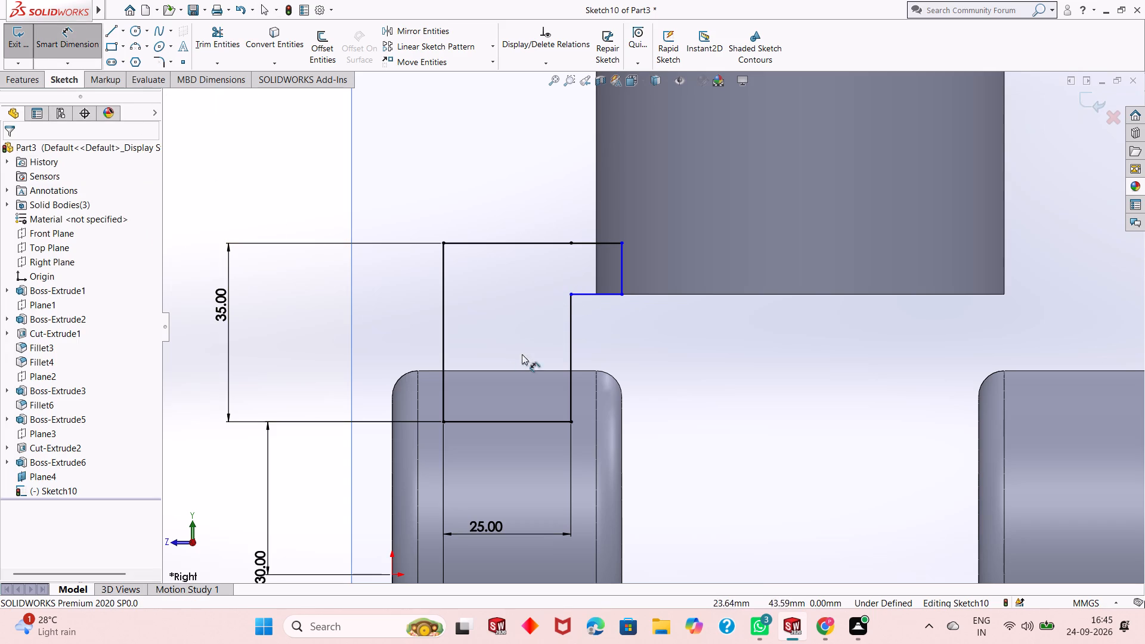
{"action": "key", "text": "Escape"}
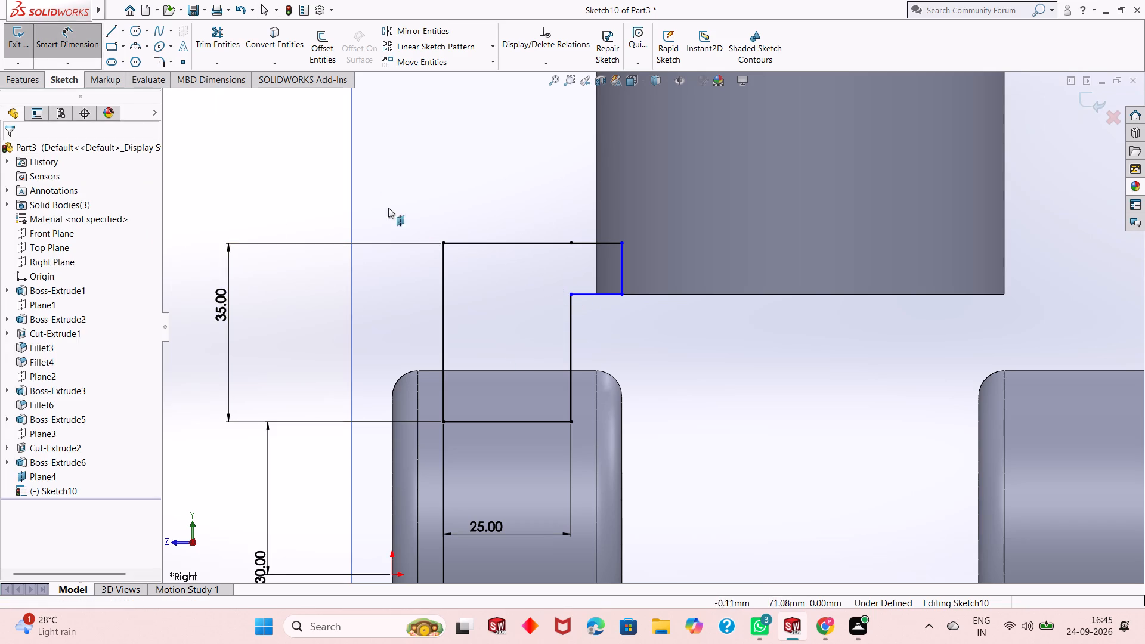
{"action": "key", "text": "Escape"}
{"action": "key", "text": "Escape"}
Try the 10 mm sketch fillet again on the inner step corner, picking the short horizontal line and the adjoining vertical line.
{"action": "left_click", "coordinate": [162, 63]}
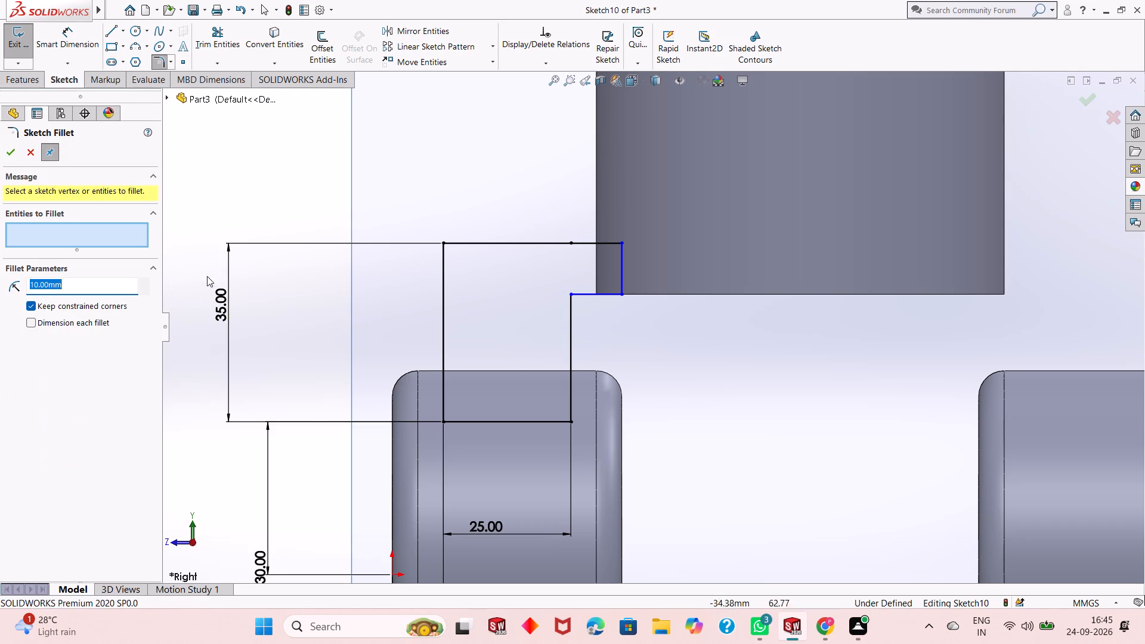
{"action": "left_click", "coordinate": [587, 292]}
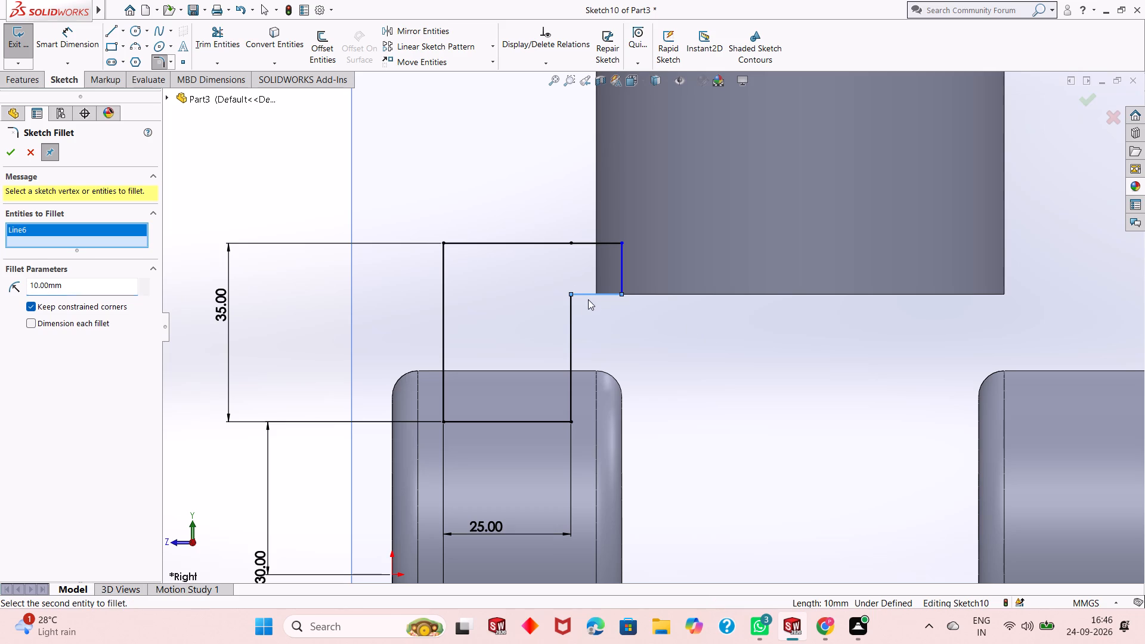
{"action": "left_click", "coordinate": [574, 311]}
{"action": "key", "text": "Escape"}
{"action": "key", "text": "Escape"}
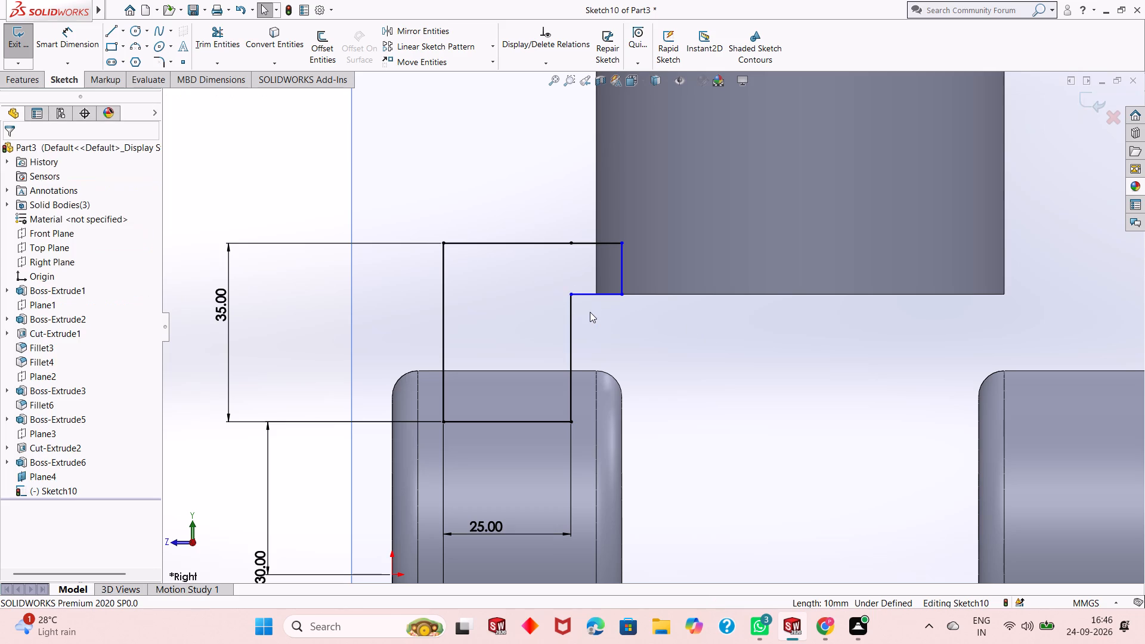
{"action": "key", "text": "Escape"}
Dimension the stepped tab's lower horizontal line and its vertical end line inside the upper cylinder at 10 mm each.
{"action": "scroll", "coordinate": [603, 277], "scroll_direction": "down", "scroll_amount": 2}
{"action": "scroll", "coordinate": [637, 343], "scroll_direction": "down", "scroll_amount": 2}
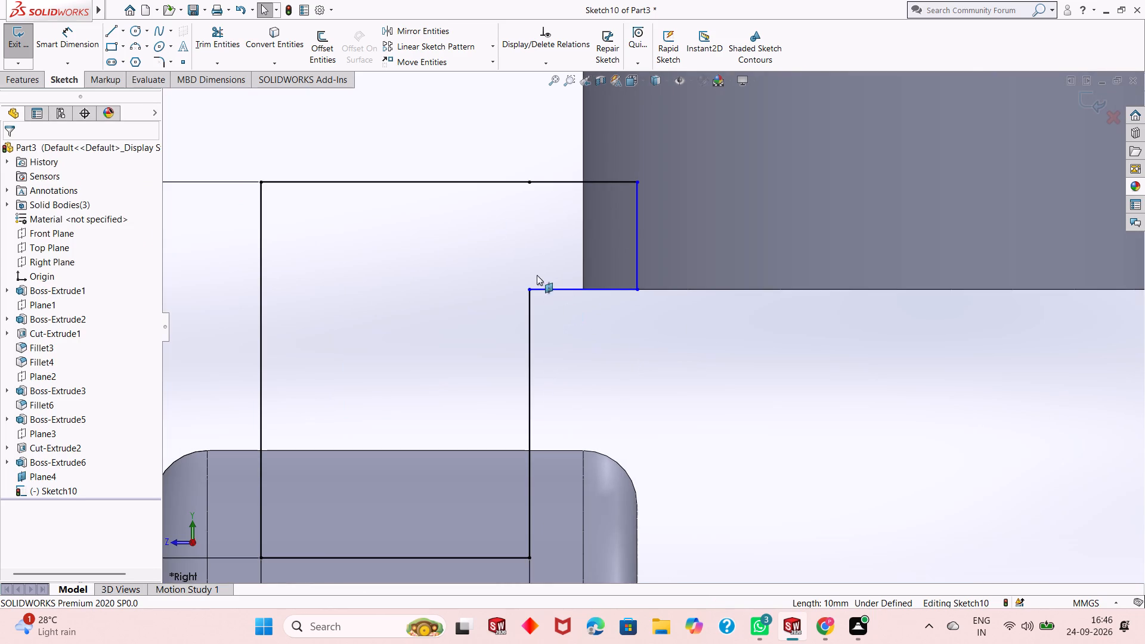
{"action": "left_click", "coordinate": [66, 28]}
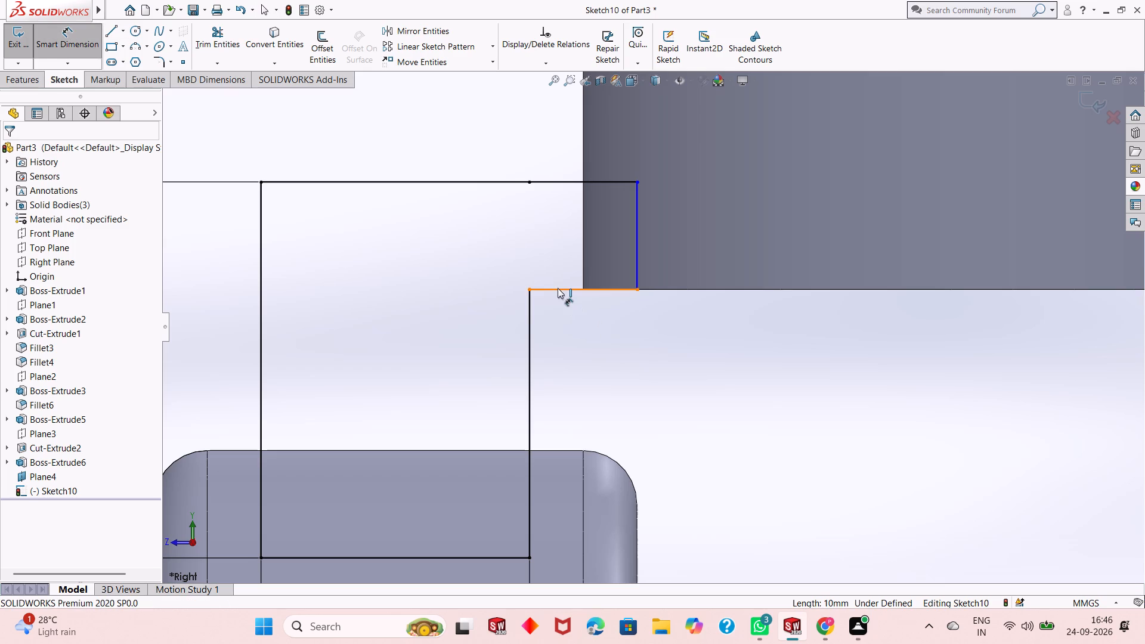
{"action": "left_click", "coordinate": [556, 287]}
{"action": "left_click", "coordinate": [594, 380]}
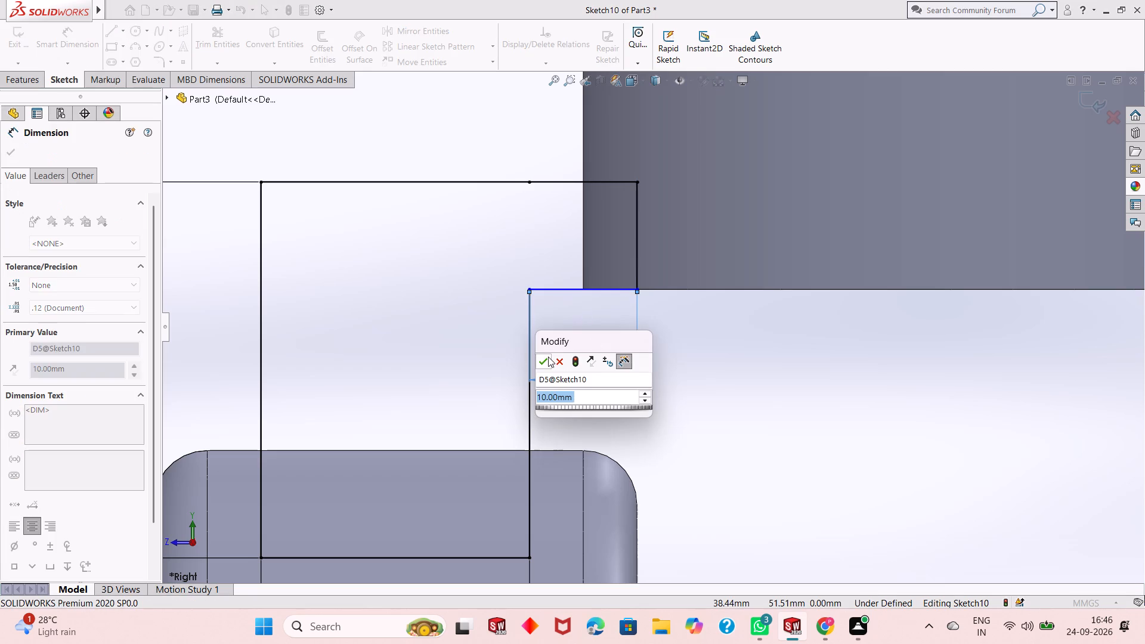
{"action": "left_click", "coordinate": [546, 357]}
{"action": "left_click", "coordinate": [638, 261]}
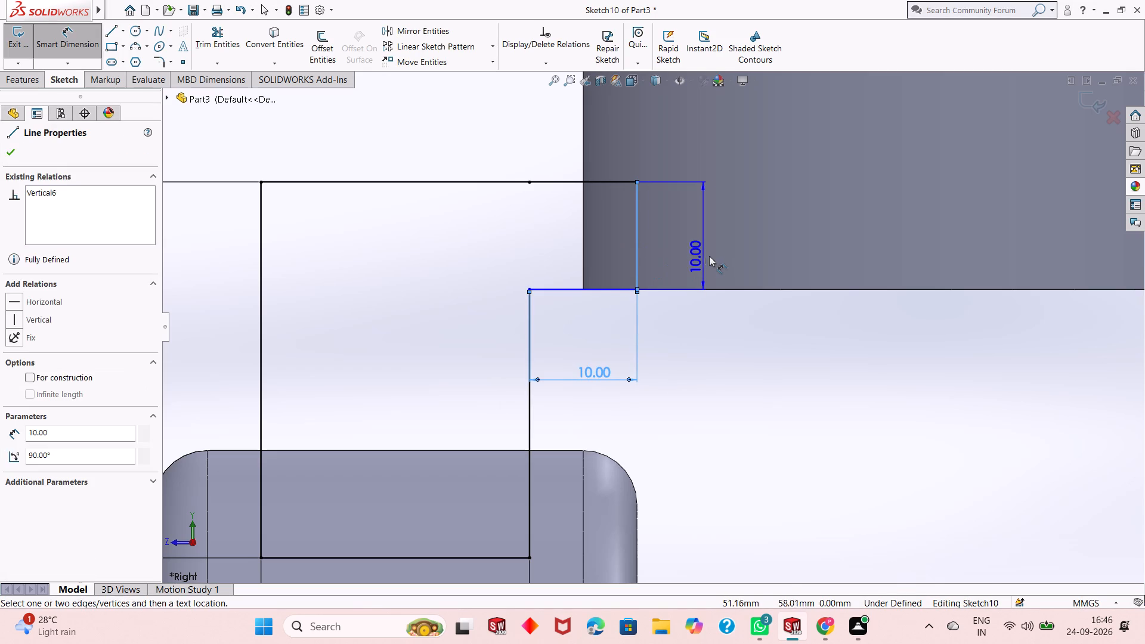
{"action": "left_click", "coordinate": [713, 255]}
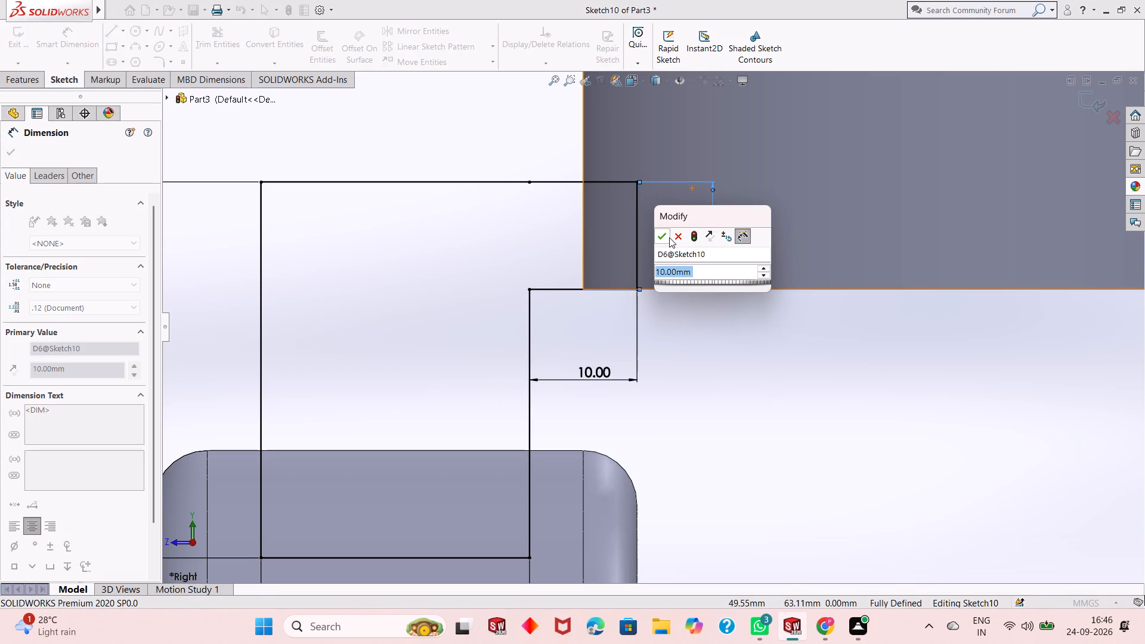
{"action": "left_click", "coordinate": [669, 237]}
{"action": "key", "text": "Escape"}
{"action": "key", "text": "Escape"}
{"action": "key", "text": "Escape"}
{"action": "key", "text": "Escape"}
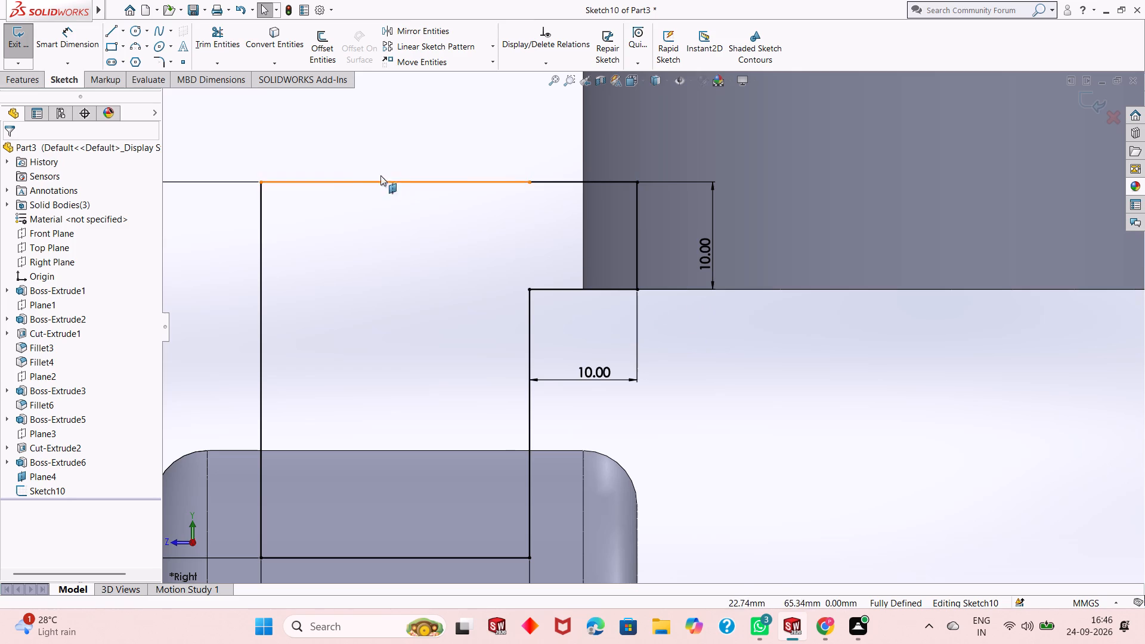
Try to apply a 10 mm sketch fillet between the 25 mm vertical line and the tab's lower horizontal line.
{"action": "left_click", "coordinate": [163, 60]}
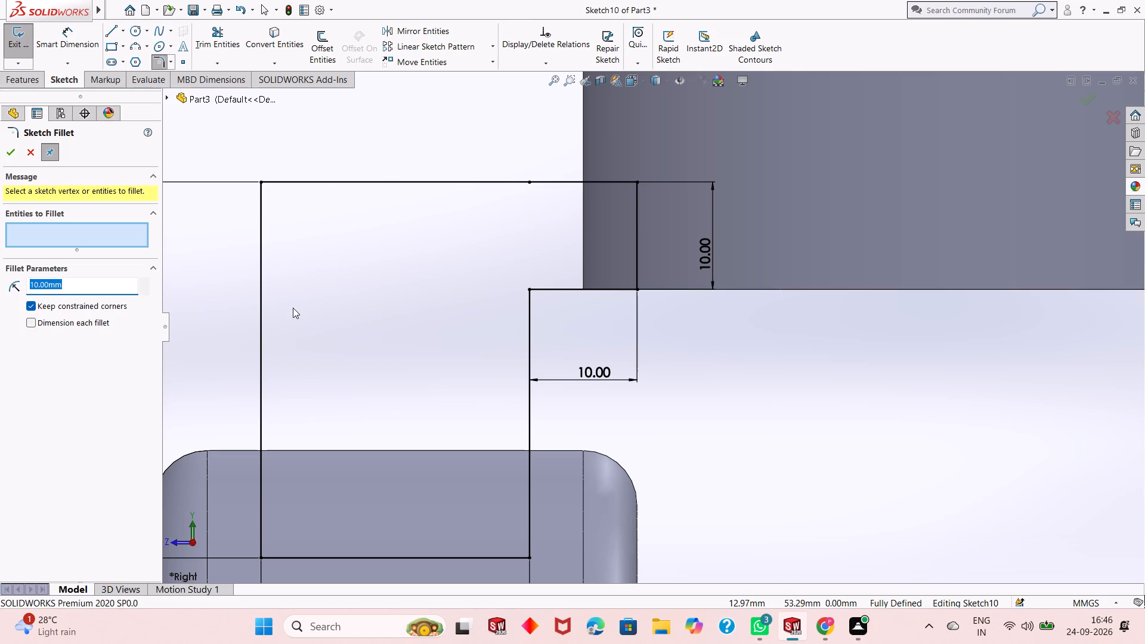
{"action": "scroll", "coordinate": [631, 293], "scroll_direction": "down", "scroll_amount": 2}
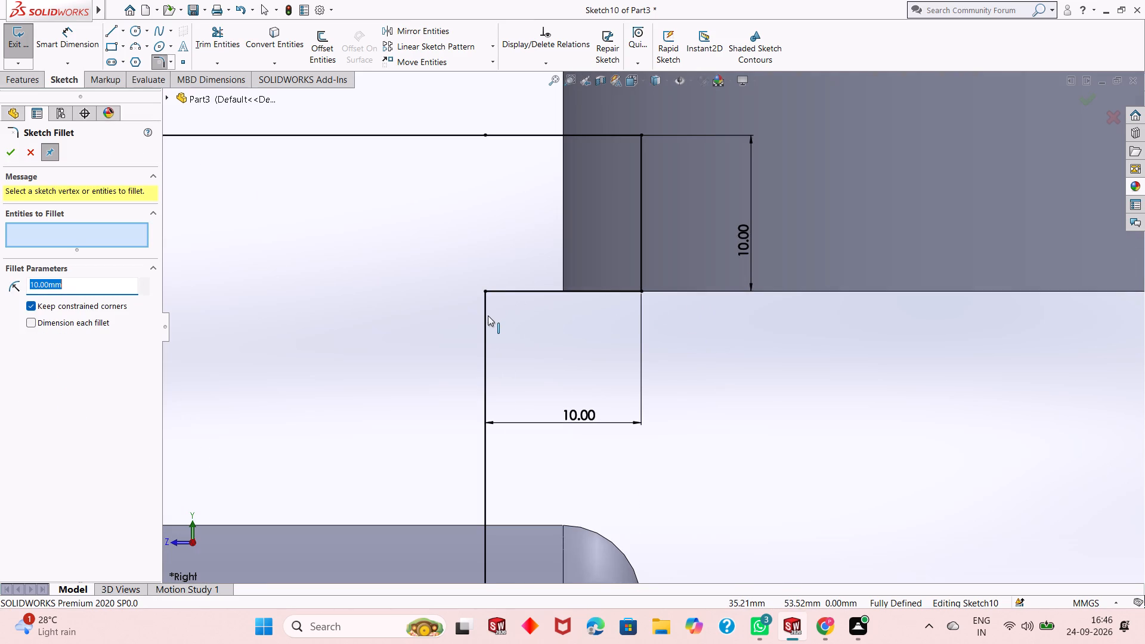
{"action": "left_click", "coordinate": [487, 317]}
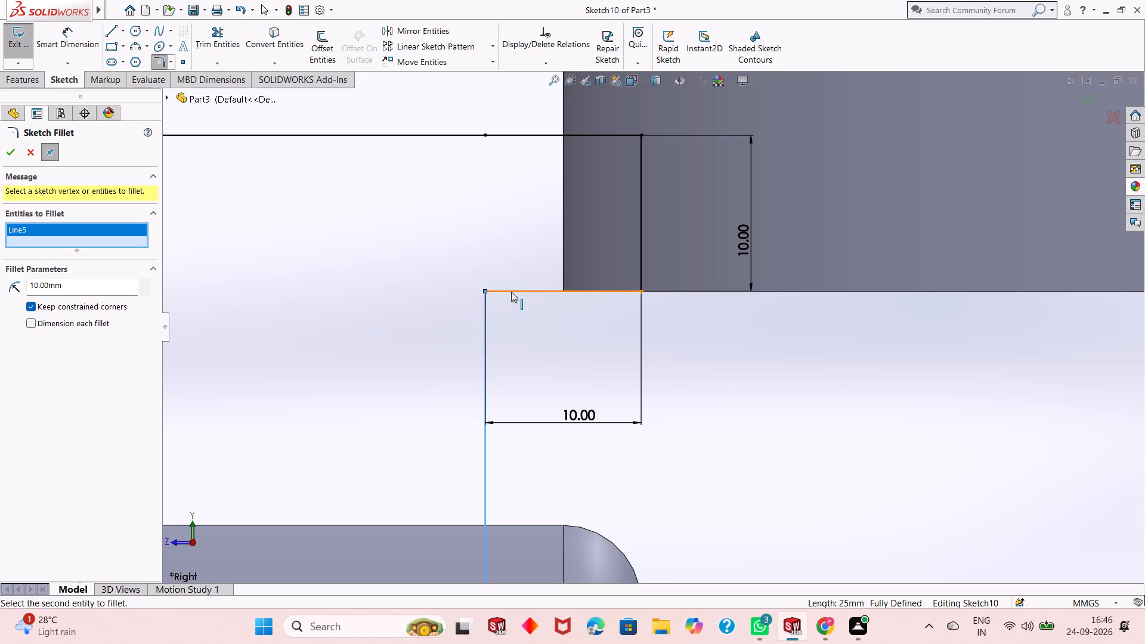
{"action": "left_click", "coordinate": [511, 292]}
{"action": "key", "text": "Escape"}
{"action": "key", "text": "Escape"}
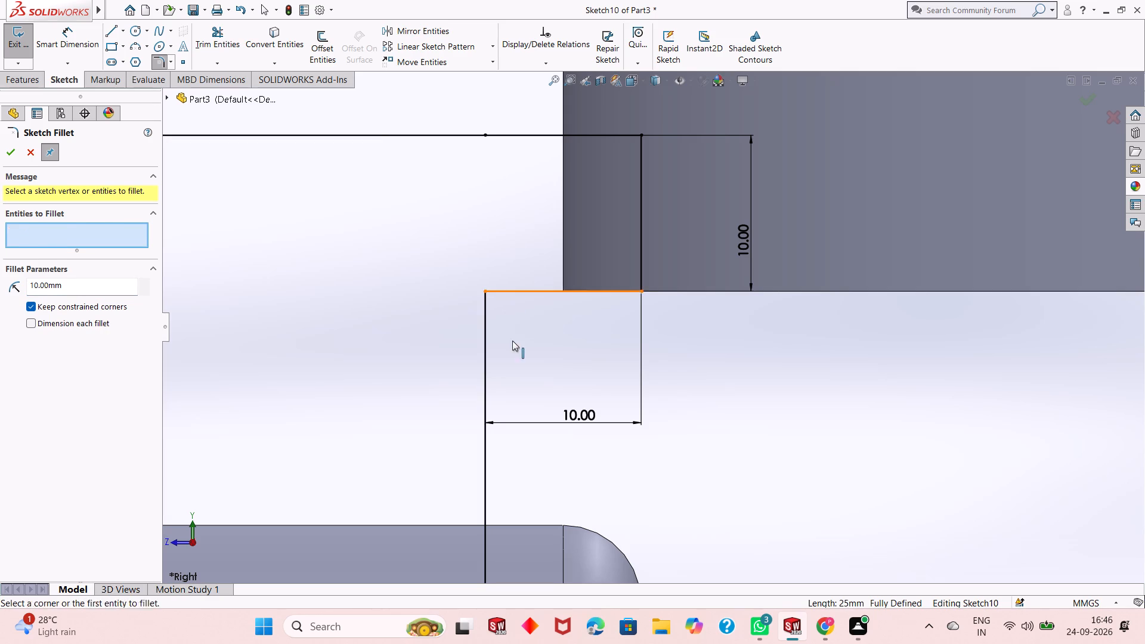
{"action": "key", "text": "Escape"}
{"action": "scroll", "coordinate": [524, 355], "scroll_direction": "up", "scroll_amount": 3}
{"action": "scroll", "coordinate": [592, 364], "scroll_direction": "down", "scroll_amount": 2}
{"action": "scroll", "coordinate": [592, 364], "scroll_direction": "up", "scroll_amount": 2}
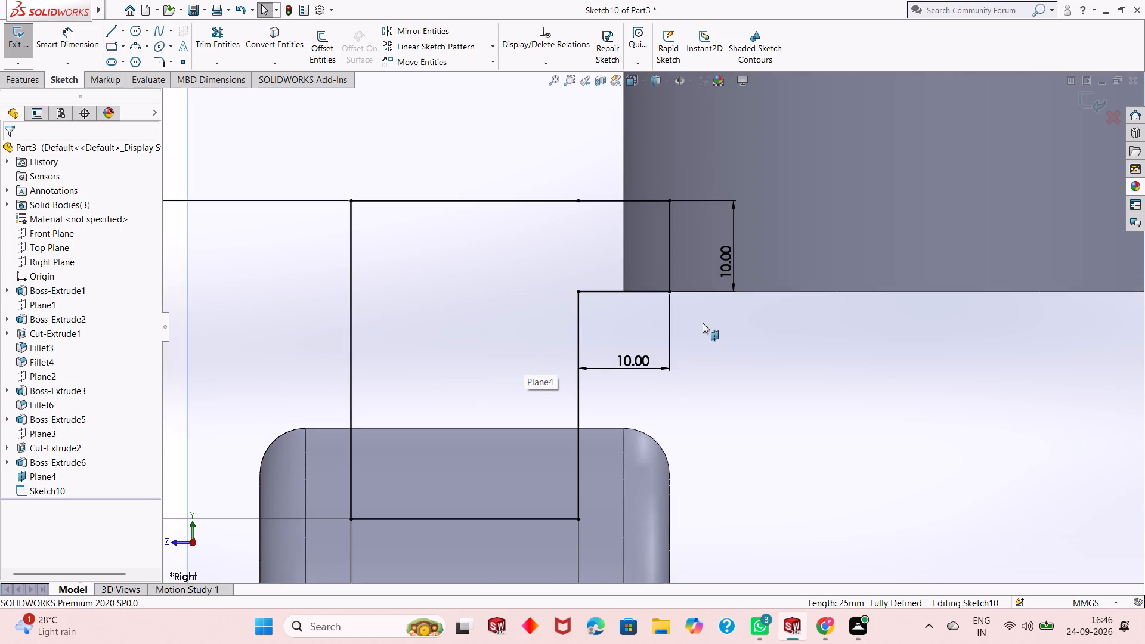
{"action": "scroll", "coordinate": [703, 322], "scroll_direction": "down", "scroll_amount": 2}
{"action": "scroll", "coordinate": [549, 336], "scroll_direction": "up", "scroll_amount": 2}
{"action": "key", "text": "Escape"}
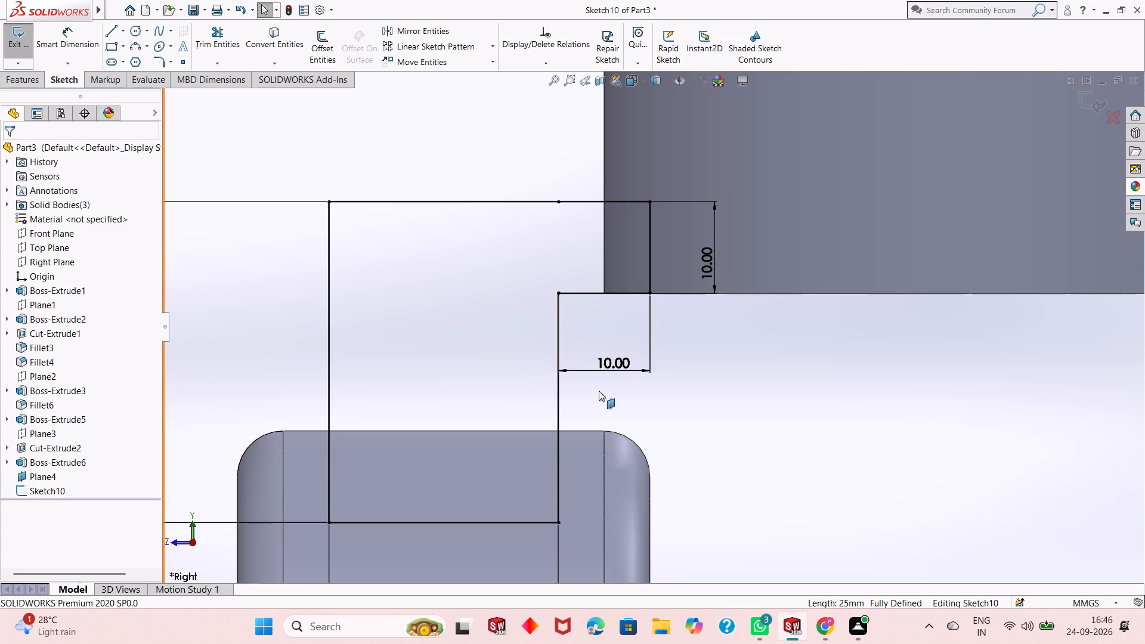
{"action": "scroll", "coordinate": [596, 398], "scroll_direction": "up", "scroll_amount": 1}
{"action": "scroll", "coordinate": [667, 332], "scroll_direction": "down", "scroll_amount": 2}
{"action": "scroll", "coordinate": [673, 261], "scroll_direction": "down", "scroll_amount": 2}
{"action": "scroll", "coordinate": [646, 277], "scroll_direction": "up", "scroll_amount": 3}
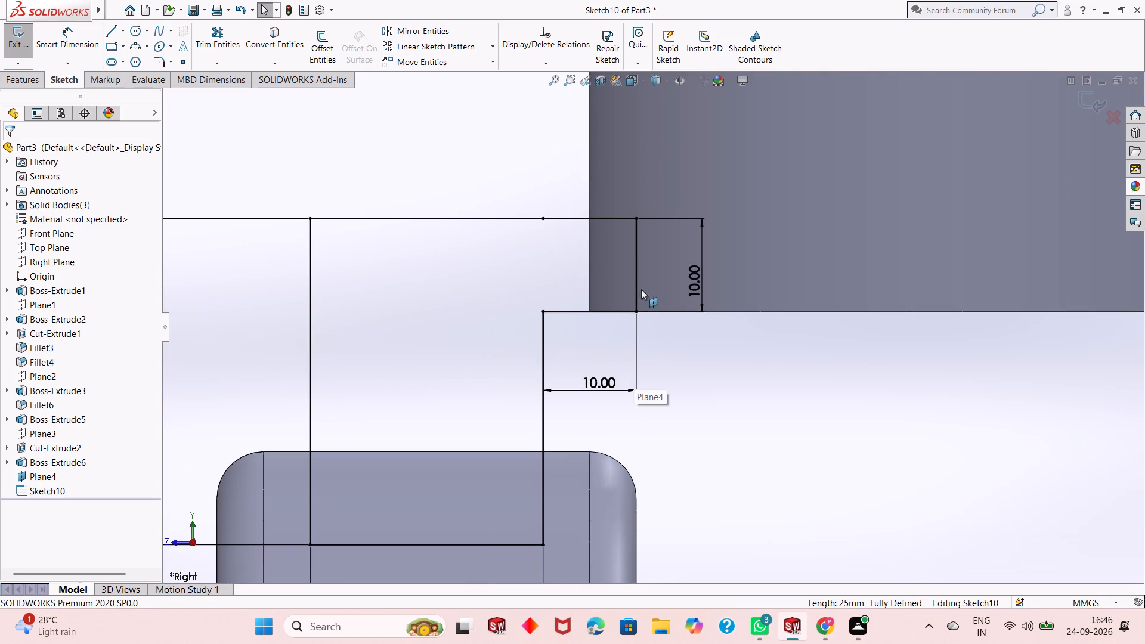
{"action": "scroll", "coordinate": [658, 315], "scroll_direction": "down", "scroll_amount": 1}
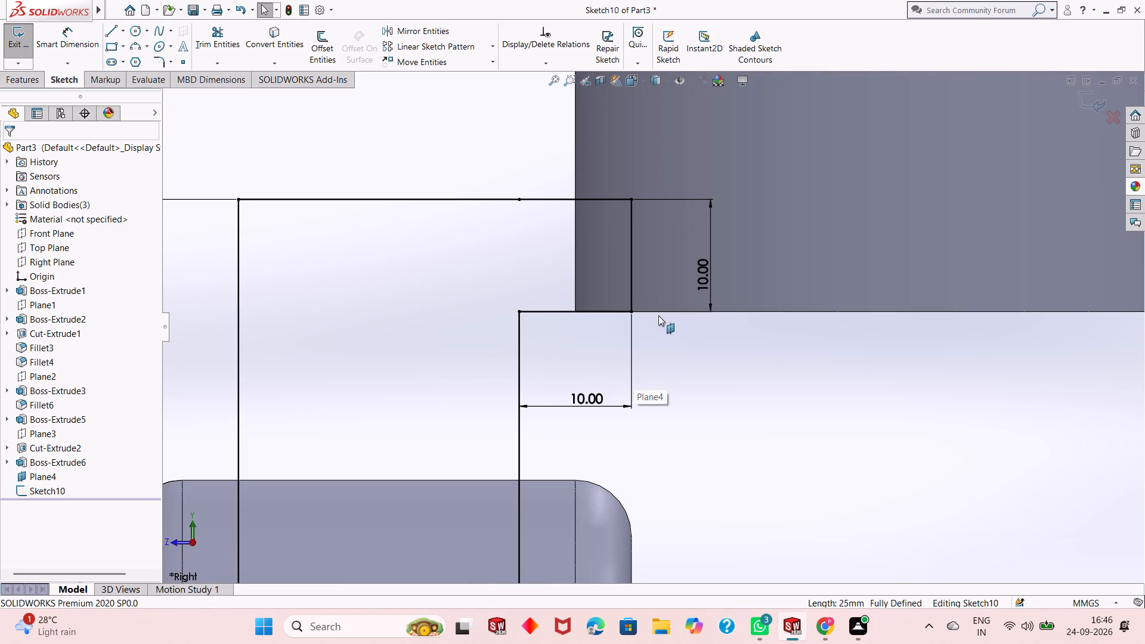
Draw a 10 mm radius three-point arc across the inner step corner, from the vertical line to the tab's lower horizontal line.
{"action": "left_click", "coordinate": [131, 47]}
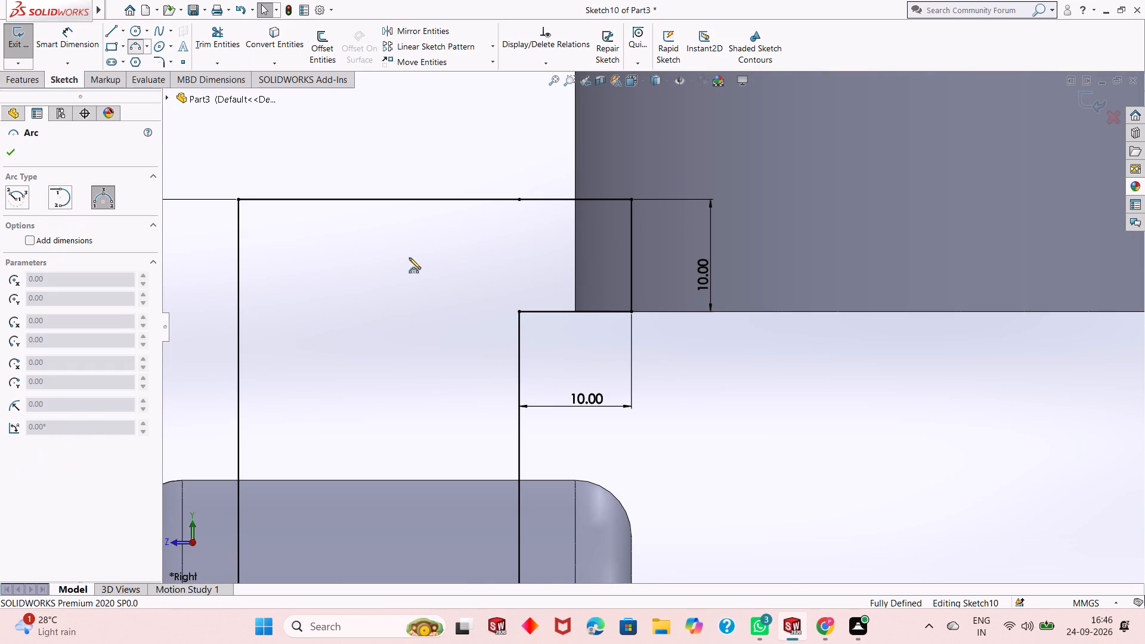
{"action": "left_click", "coordinate": [518, 387]}
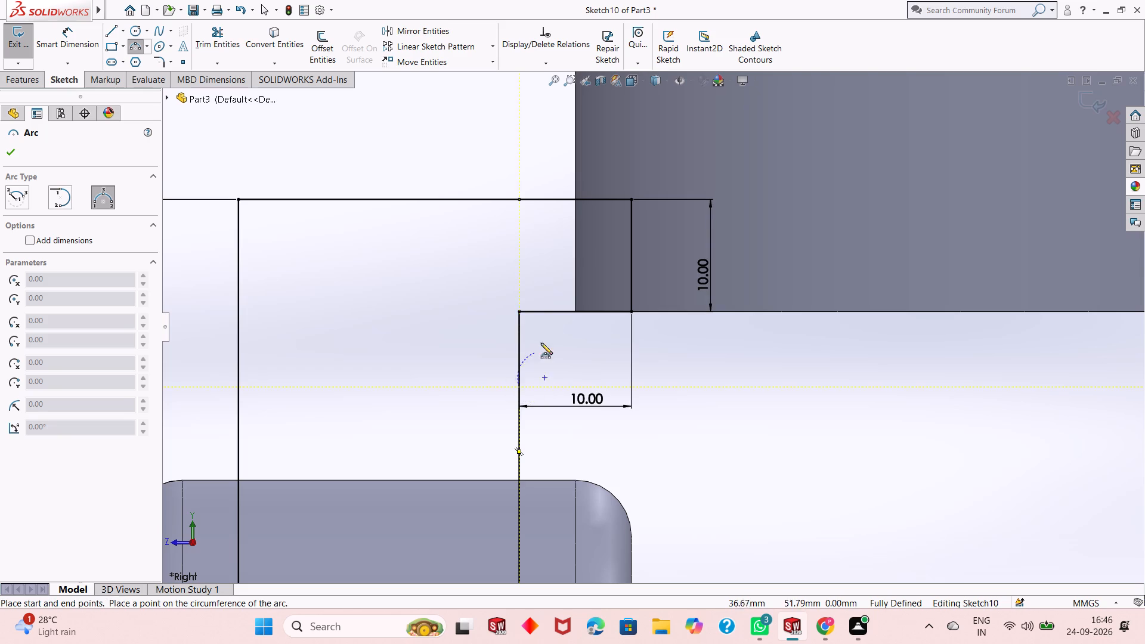
{"action": "left_click", "coordinate": [562, 313]}
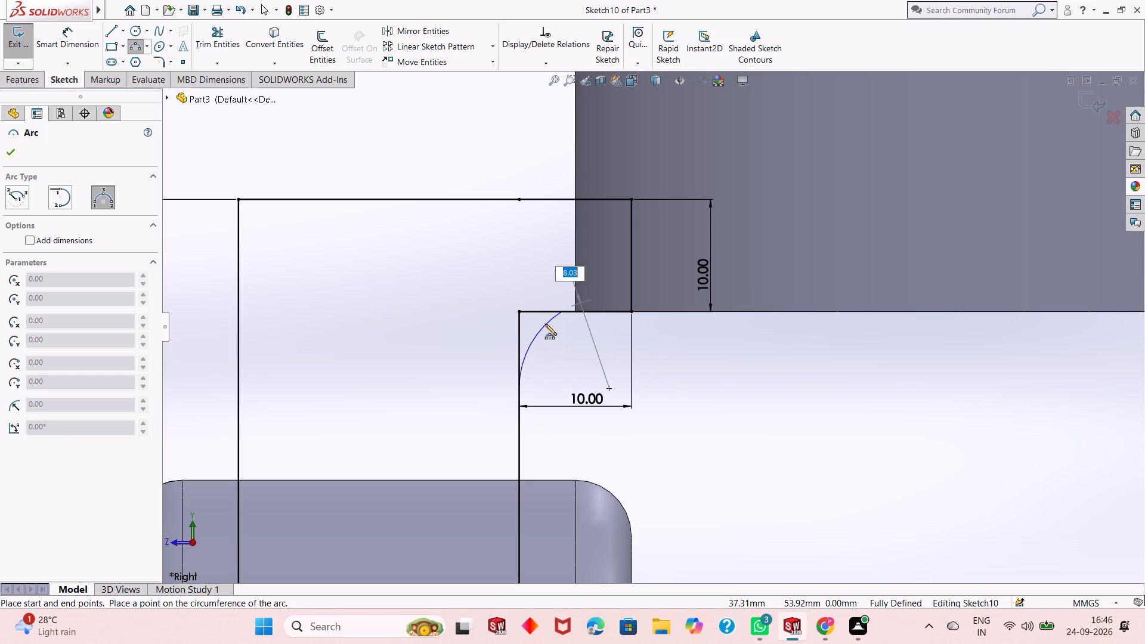
{"action": "type", "text": "10"}
{"action": "key", "text": "Return"}
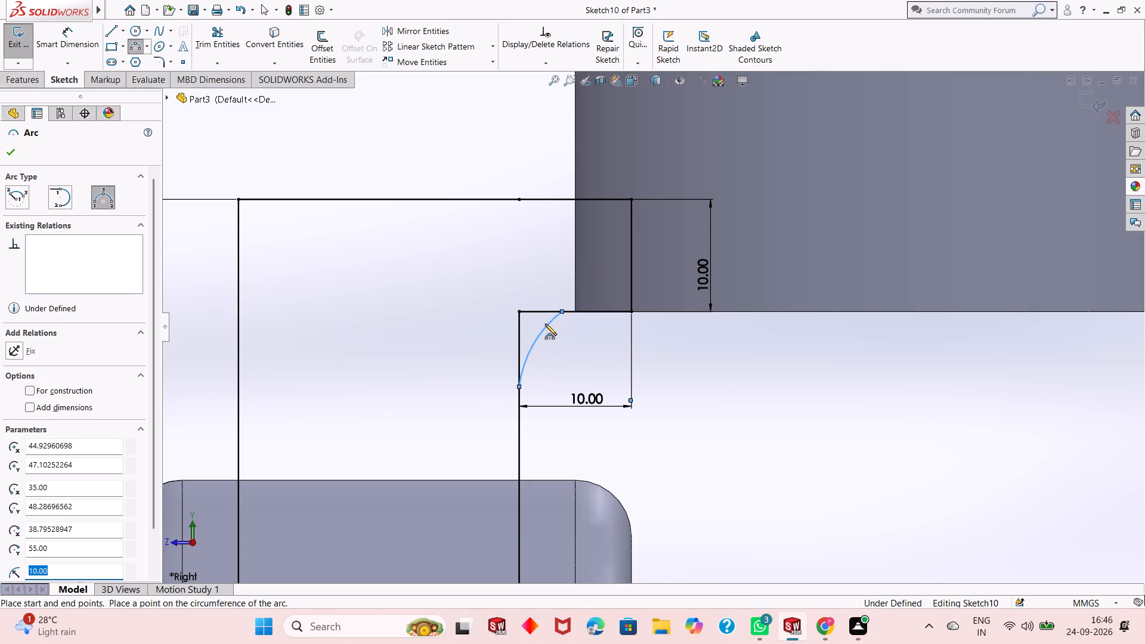
{"action": "key", "text": "Escape"}
{"action": "key", "text": "Escape"}
{"action": "key", "text": "Escape"}
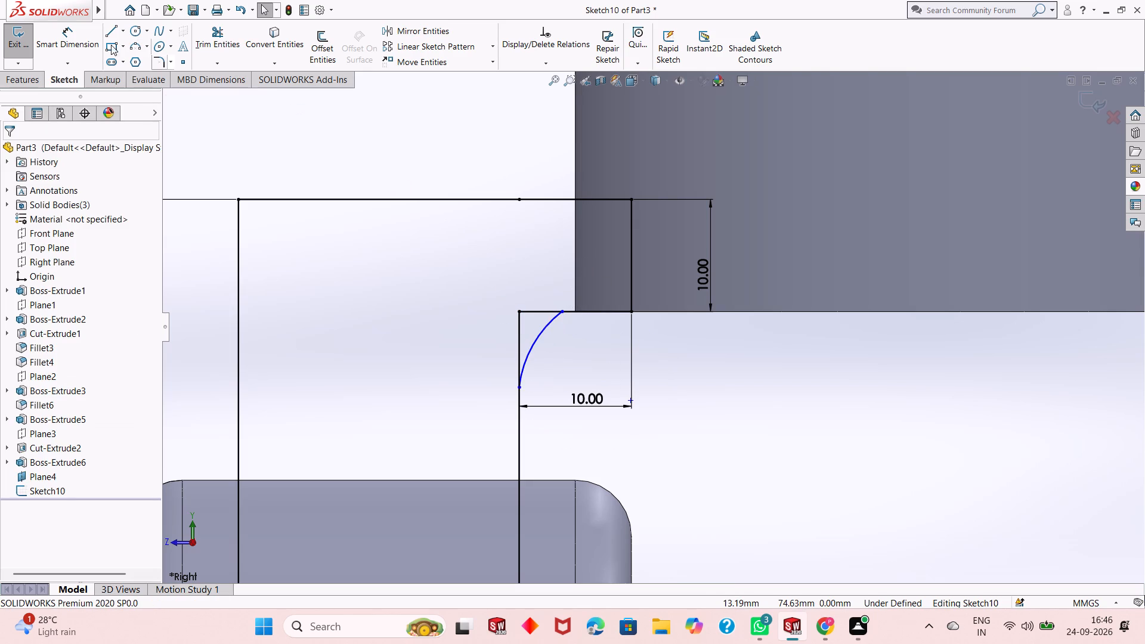
{"action": "key", "text": "Escape"}
Dimension the corner arc's radius at 10 mm.
{"action": "left_click", "coordinate": [96, 42]}
{"action": "left_click", "coordinate": [541, 332]}
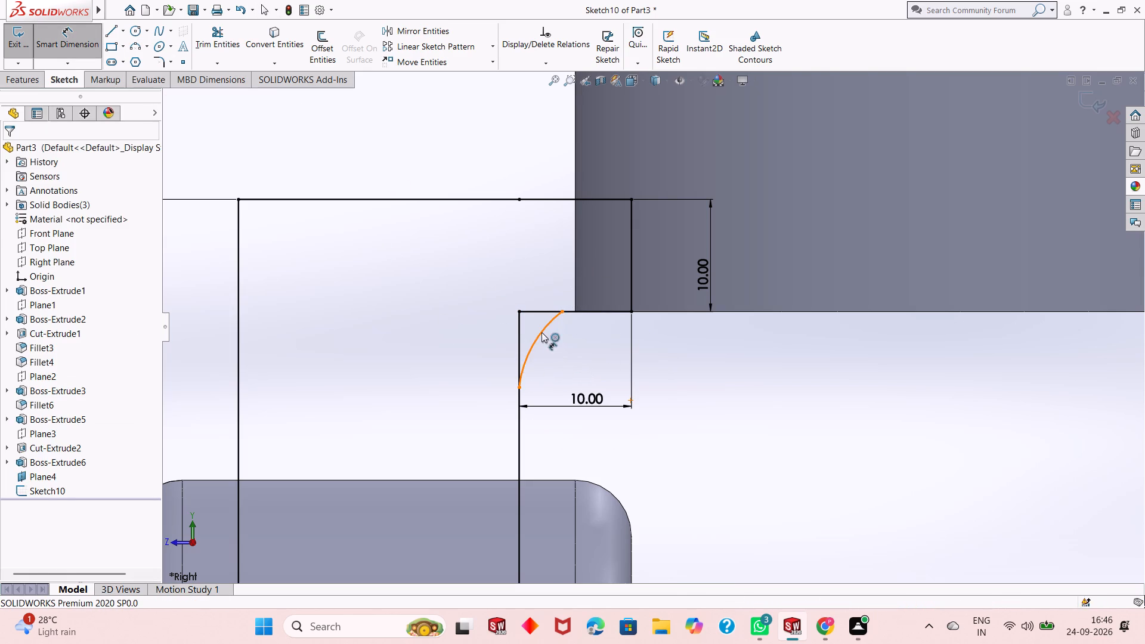
{"action": "left_click", "coordinate": [683, 439]}
{"action": "left_click", "coordinate": [630, 419]}
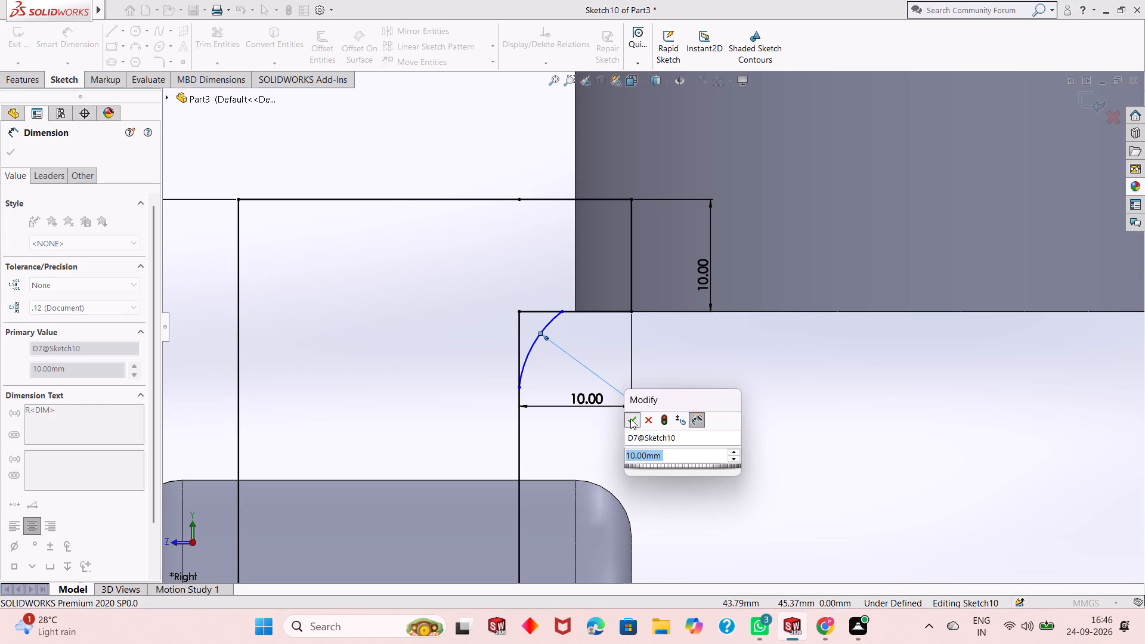
{"action": "key", "text": "Escape"}
{"action": "key", "text": "Escape"}
{"action": "key", "text": "Escape"}
Make the corner arc tangent to the adjoining vertical line and to the tab's lower horizontal line.
{"action": "left_click", "coordinate": [550, 325]}
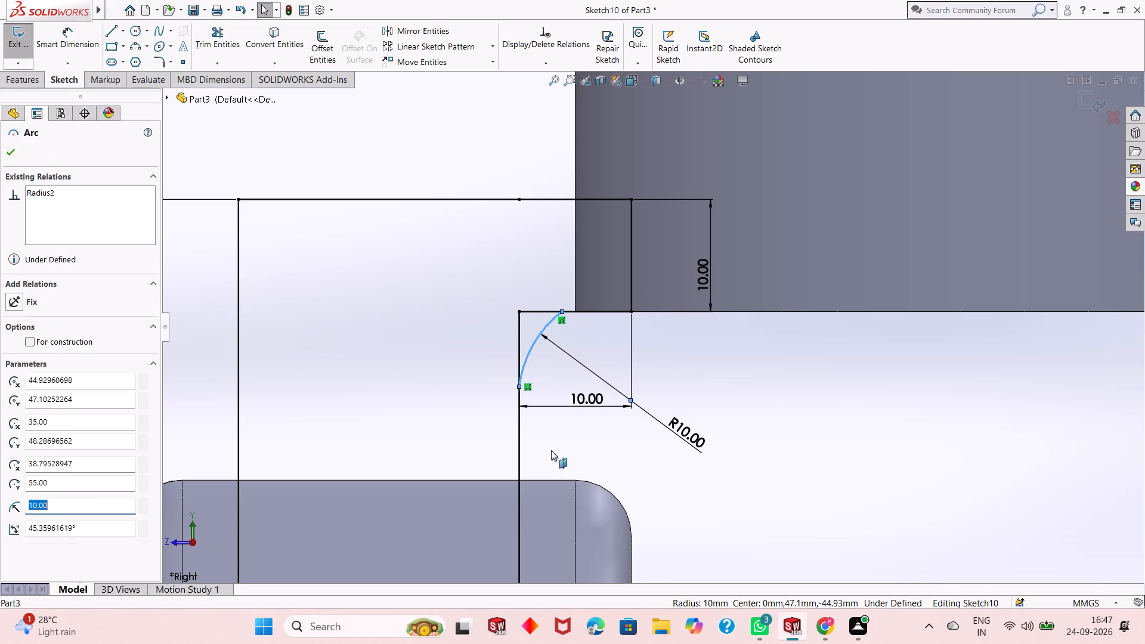
{"action": "left_click", "coordinate": [521, 431], "text": "ctrl"}
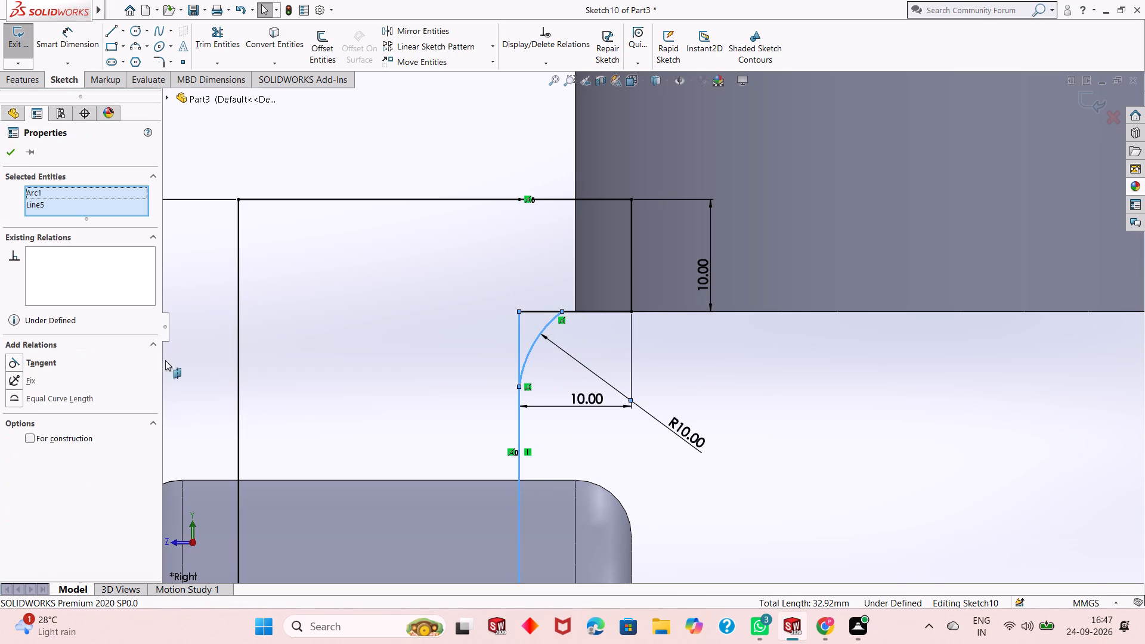
{"action": "left_click", "coordinate": [22, 357]}
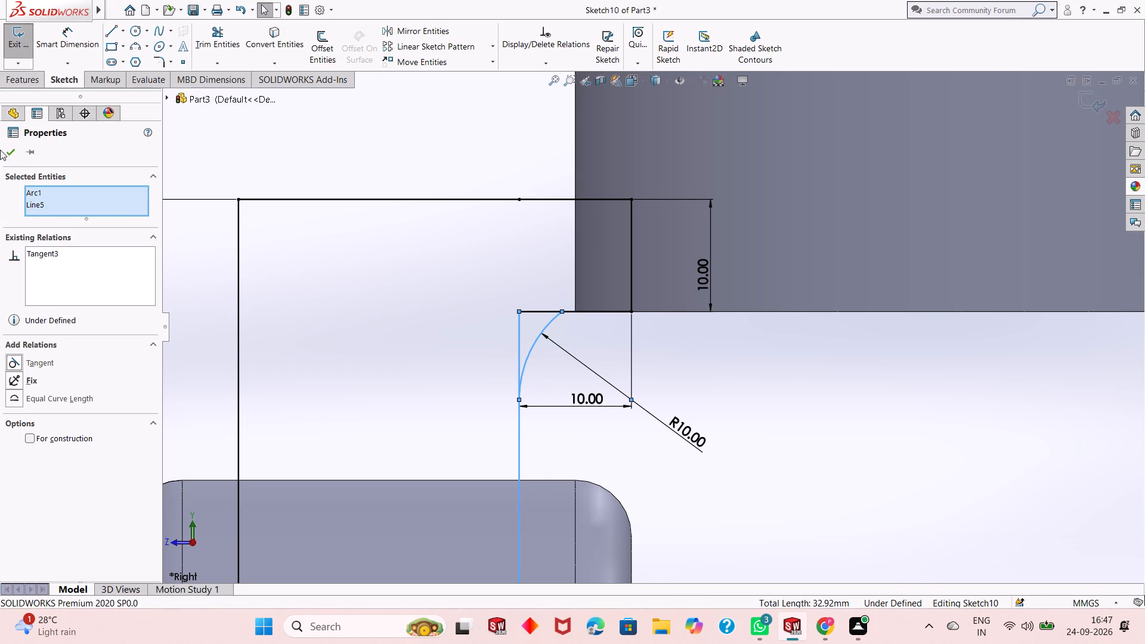
{"action": "left_click", "coordinate": [7, 148]}
{"action": "left_click", "coordinate": [552, 321]}
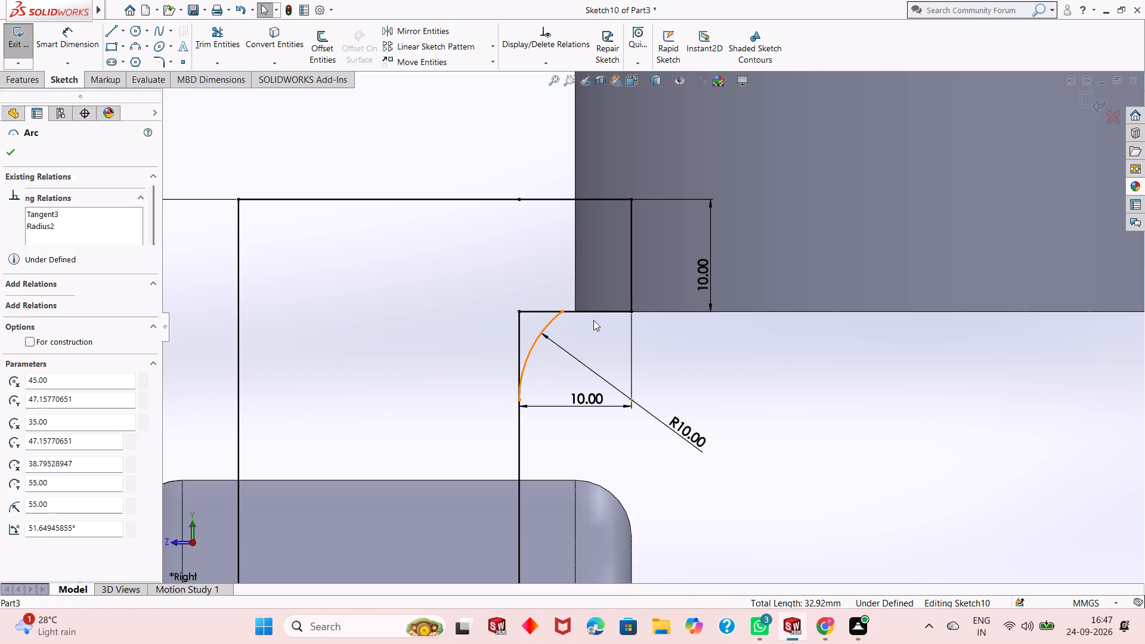
{"action": "left_click", "coordinate": [544, 310], "text": "ctrl"}
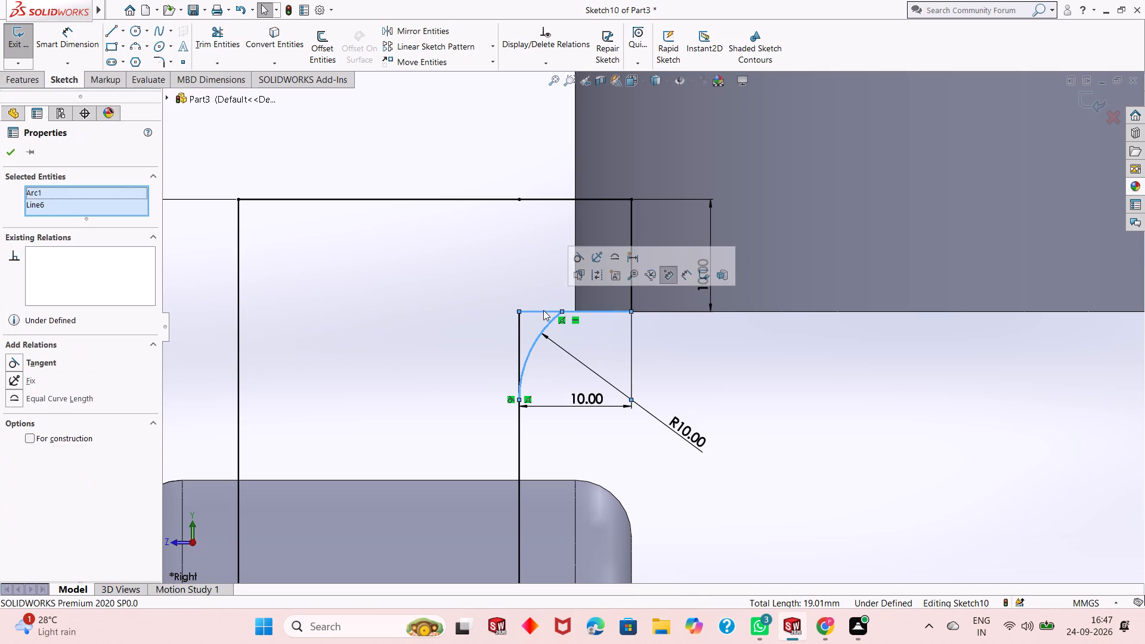
{"action": "left_click", "coordinate": [17, 361]}
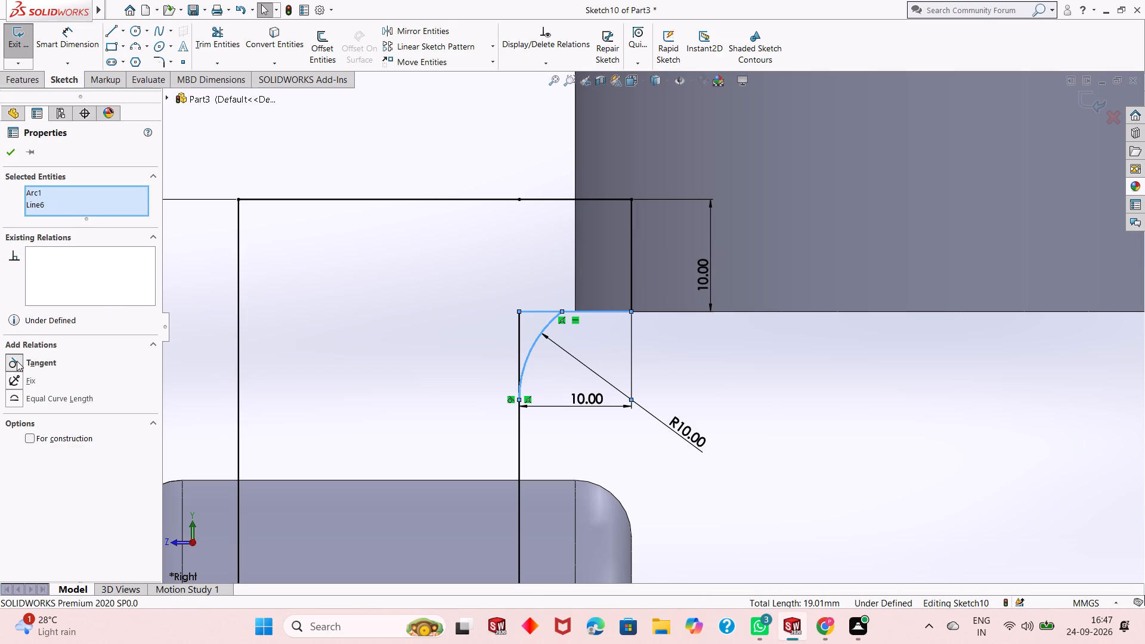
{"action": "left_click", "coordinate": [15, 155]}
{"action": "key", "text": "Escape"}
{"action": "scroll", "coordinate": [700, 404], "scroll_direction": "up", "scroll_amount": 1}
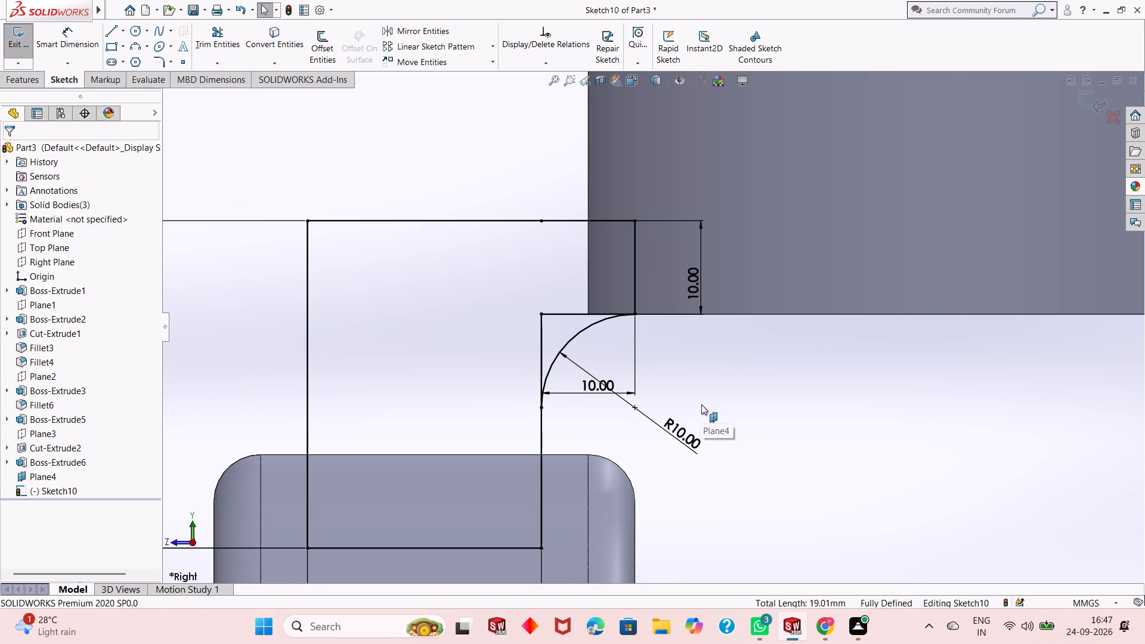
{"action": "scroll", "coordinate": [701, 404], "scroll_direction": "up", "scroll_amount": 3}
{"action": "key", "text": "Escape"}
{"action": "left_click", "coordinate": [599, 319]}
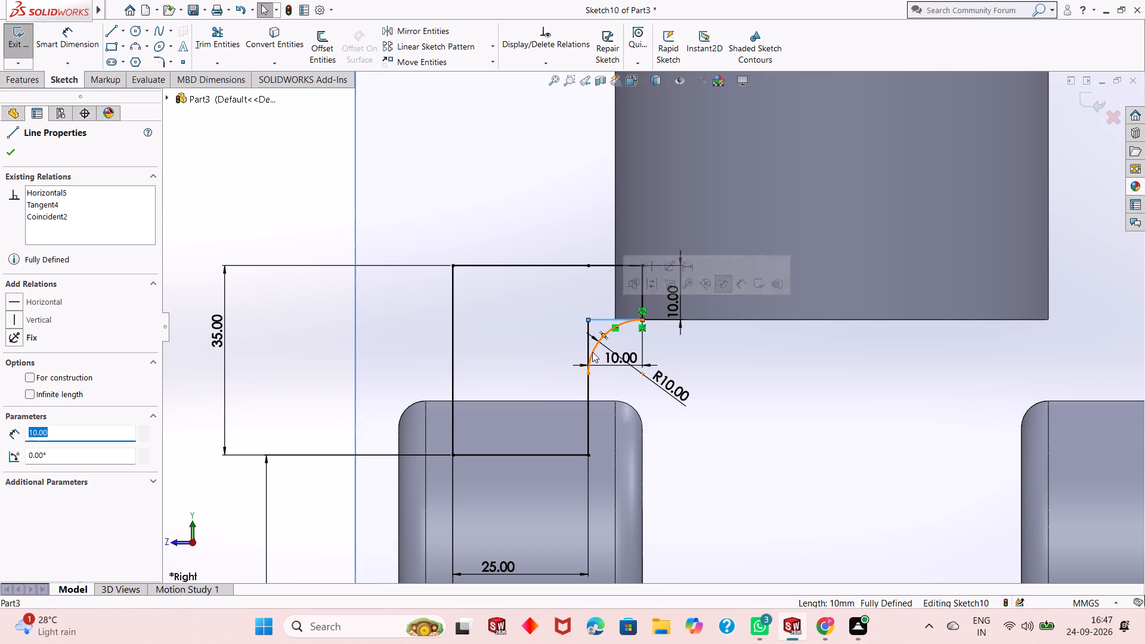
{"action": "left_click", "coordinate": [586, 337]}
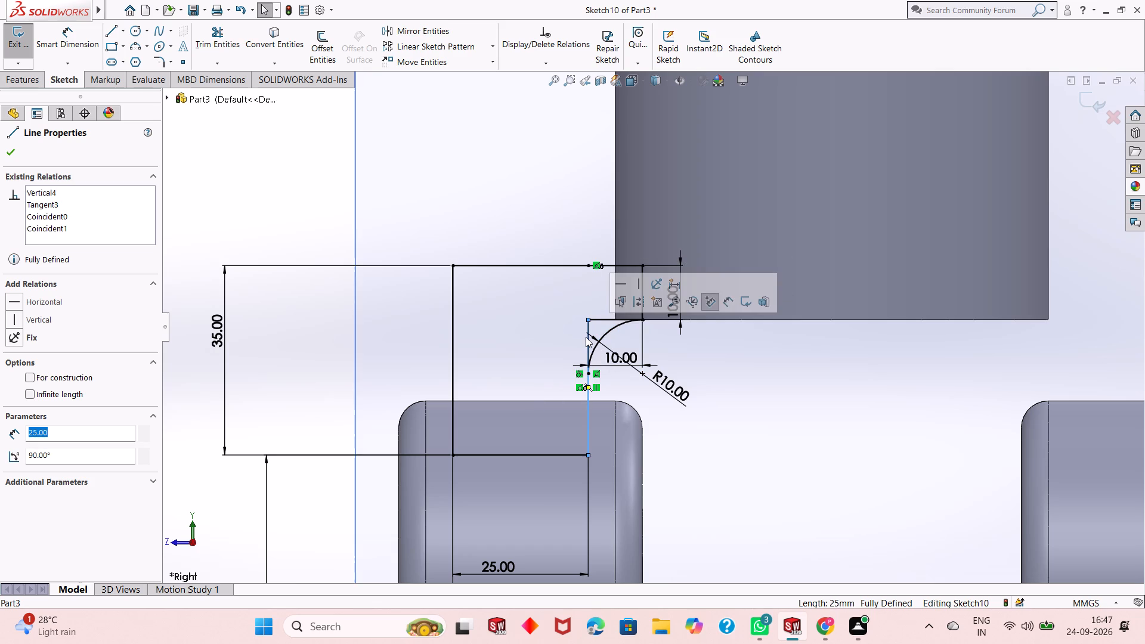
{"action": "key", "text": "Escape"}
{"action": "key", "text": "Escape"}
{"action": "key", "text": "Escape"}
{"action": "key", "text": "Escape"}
Trim away the tab's lower horizontal line and the vertical stub above the arc, leaving the rounded inner corner.
{"action": "left_click", "coordinate": [224, 38]}
{"action": "scroll", "coordinate": [676, 348], "scroll_direction": "down", "scroll_amount": 3}
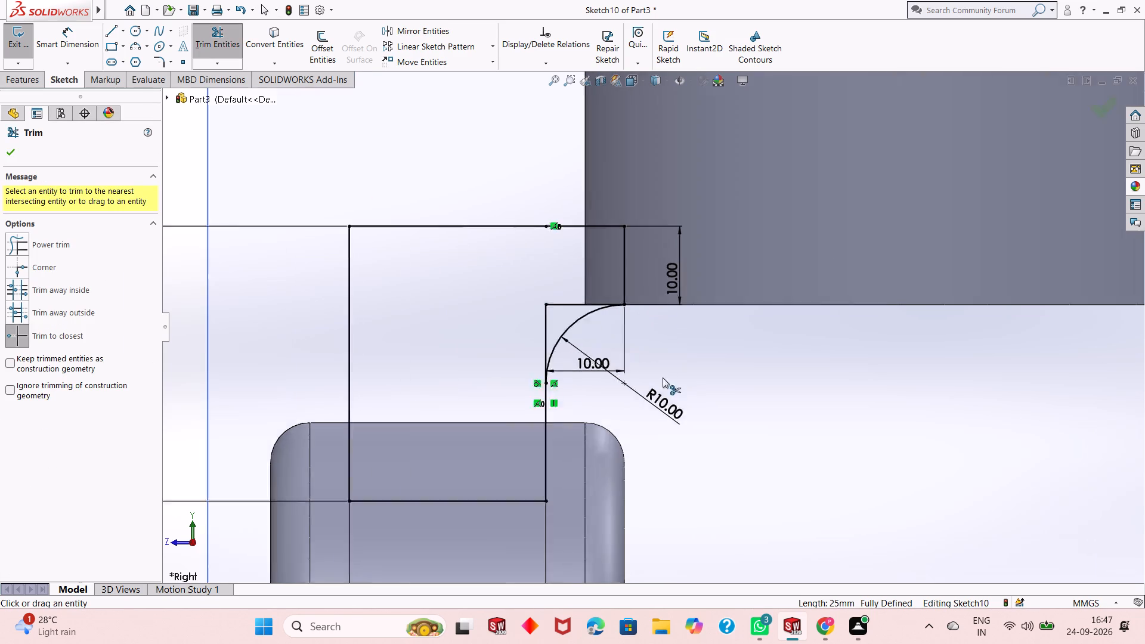
{"action": "scroll", "coordinate": [663, 377], "scroll_direction": "down", "scroll_amount": 1}
{"action": "left_click", "coordinate": [512, 281]}
{"action": "left_click", "coordinate": [485, 302]}
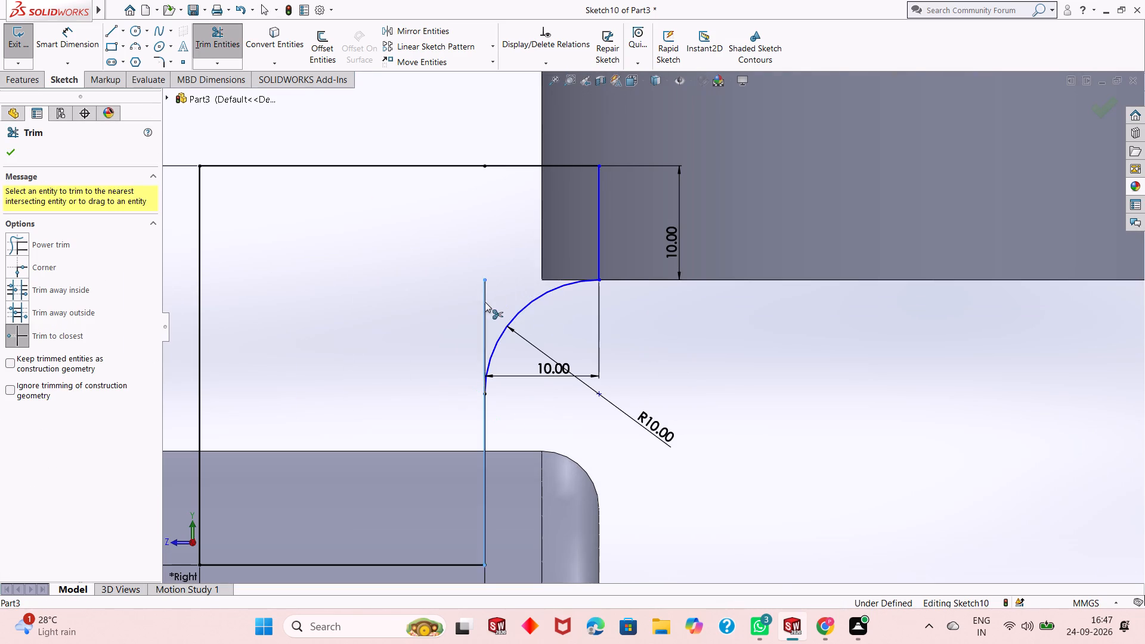
{"action": "left_click", "coordinate": [617, 318]}
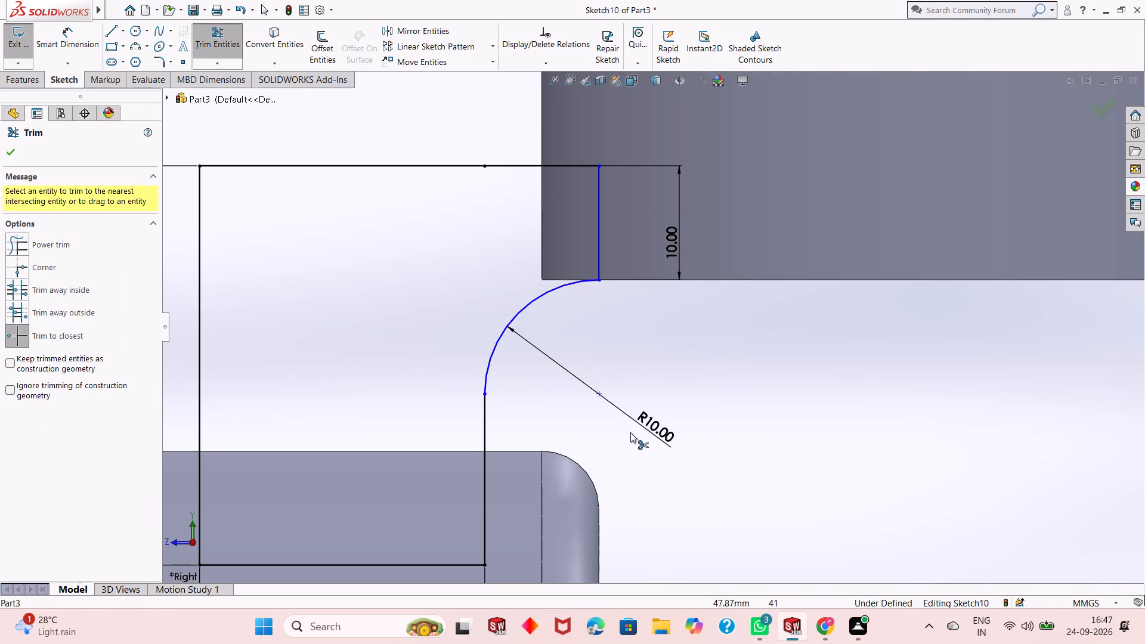
{"action": "key", "text": "Escape"}
{"action": "key", "text": "Escape"}
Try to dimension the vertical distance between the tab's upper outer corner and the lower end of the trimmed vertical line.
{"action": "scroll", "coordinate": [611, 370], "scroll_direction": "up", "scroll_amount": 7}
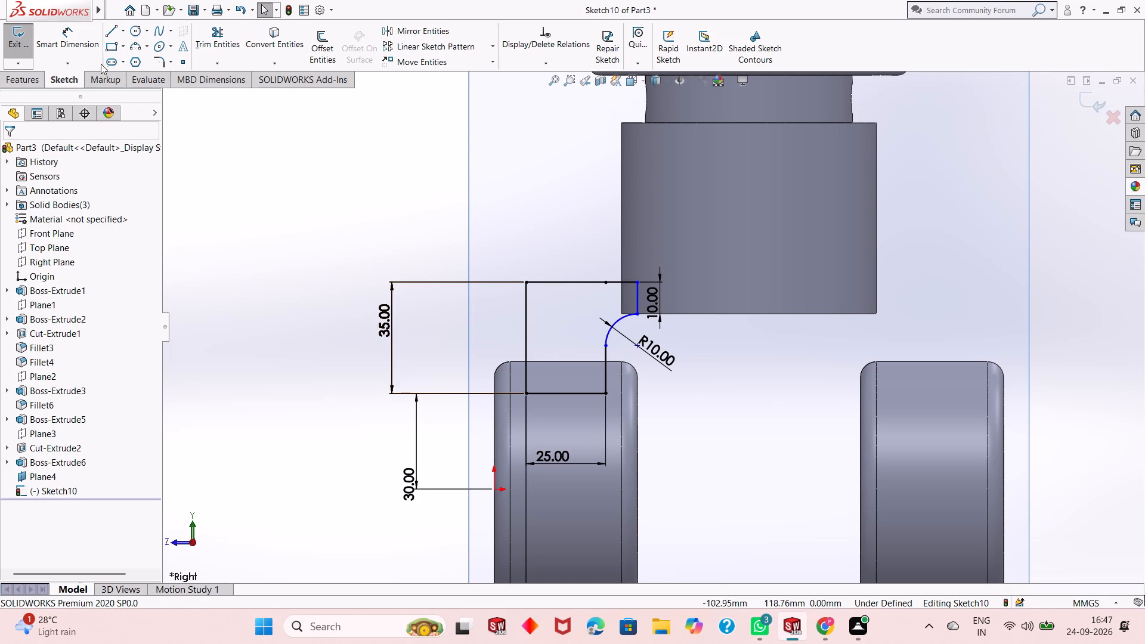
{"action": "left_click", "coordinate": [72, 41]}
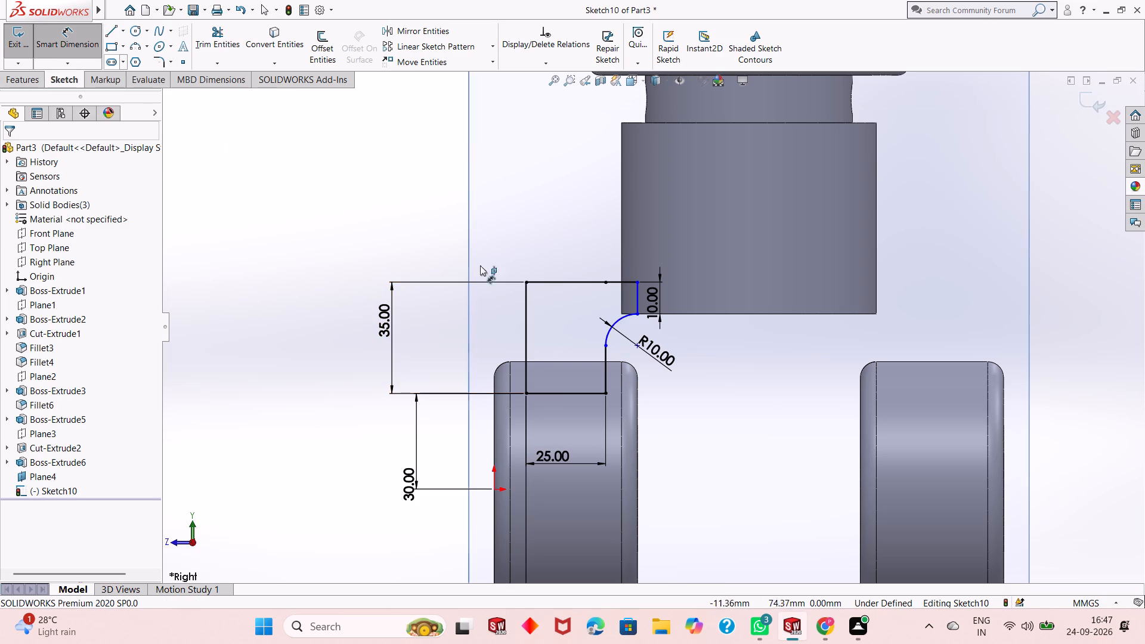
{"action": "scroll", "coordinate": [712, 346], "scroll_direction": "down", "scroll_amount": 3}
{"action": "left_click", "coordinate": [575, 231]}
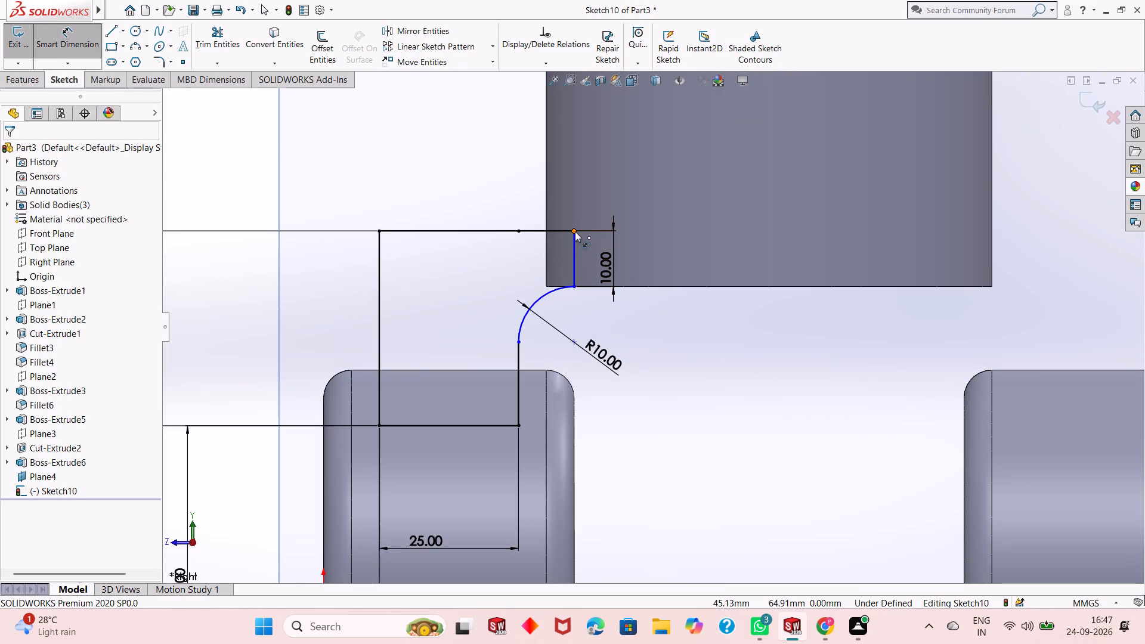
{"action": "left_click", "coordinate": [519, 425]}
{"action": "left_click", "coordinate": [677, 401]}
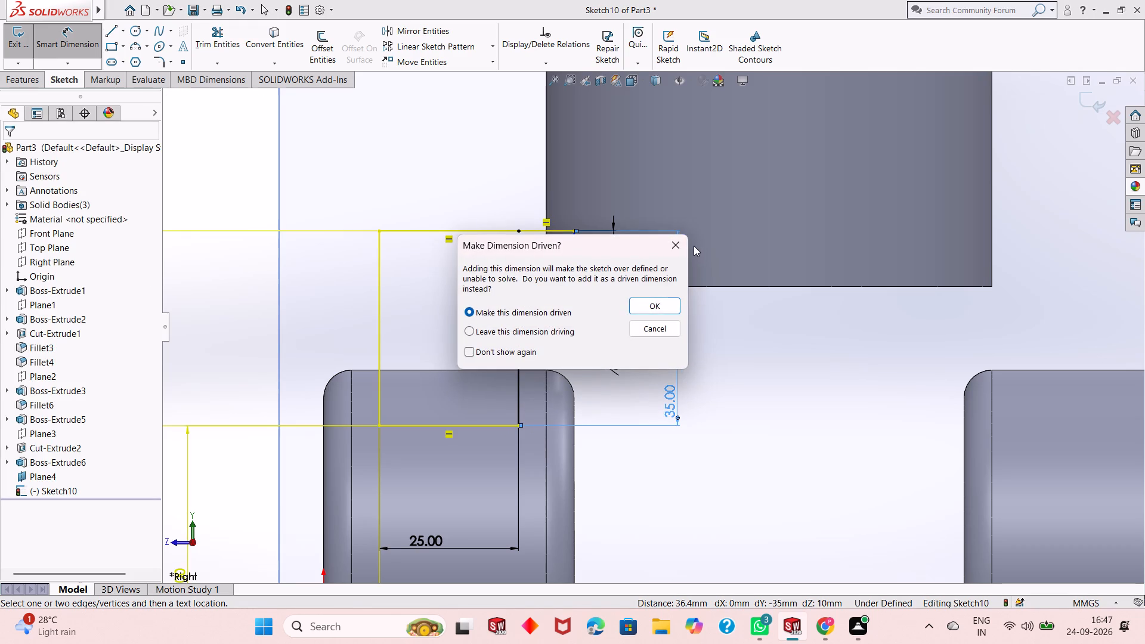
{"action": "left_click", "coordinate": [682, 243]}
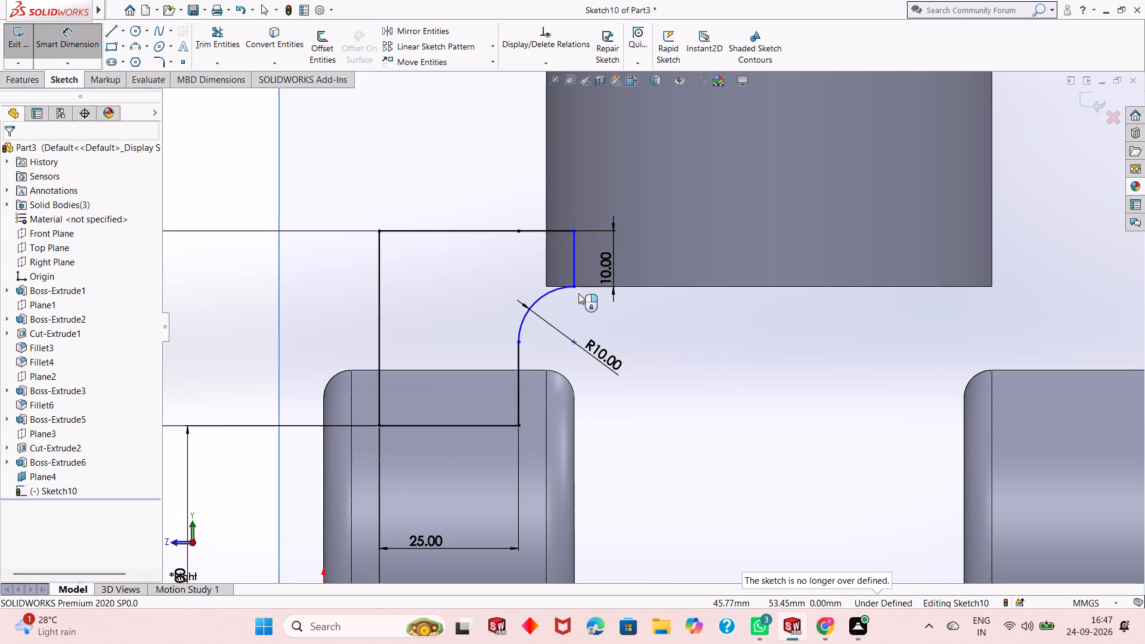
Dimension the aligned distance between the corner arc's two endpoints.
{"action": "left_click", "coordinate": [575, 290]}
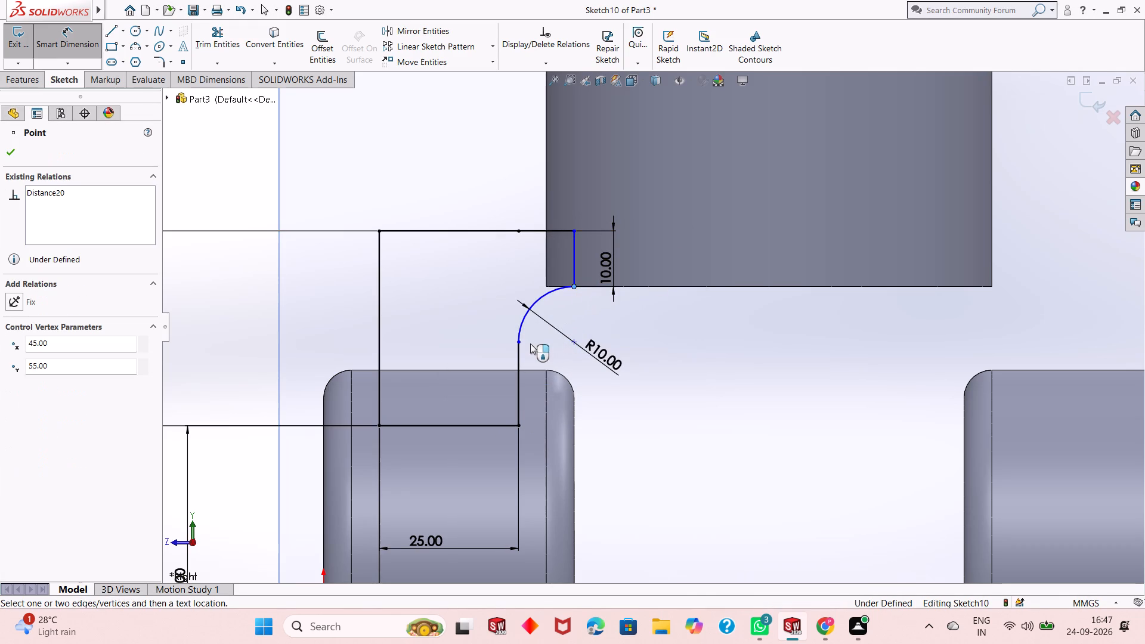
{"action": "left_click", "coordinate": [518, 345]}
{"action": "left_click", "coordinate": [572, 425]}
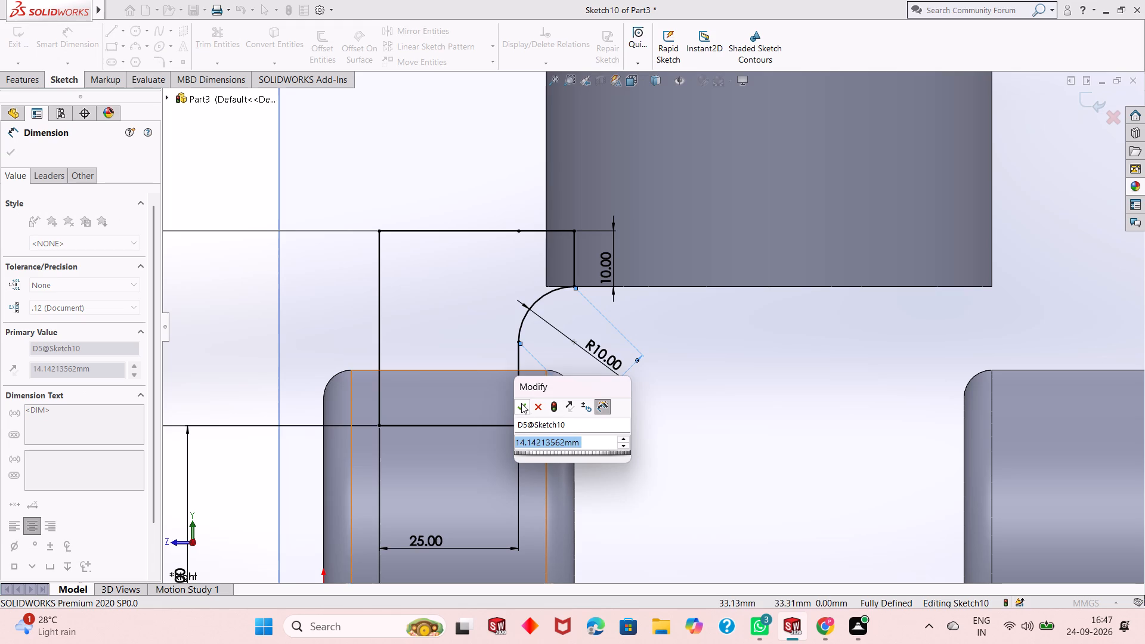
{"action": "left_click", "coordinate": [524, 401]}
{"action": "right_click", "coordinate": [679, 408]}
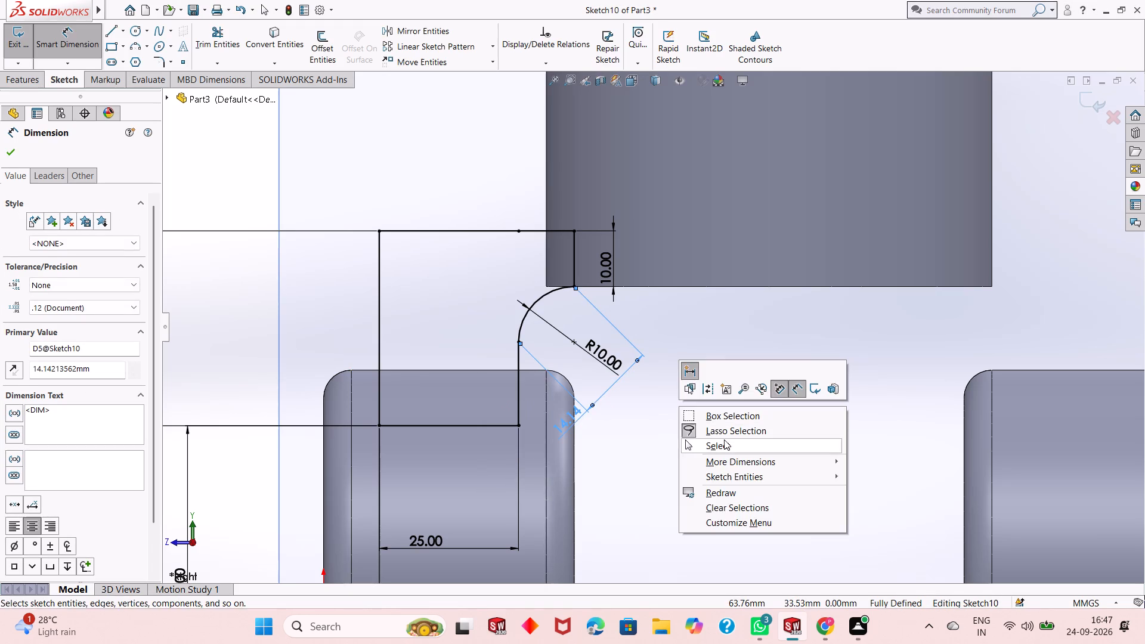
{"action": "left_click", "coordinate": [725, 445]}
{"action": "scroll", "coordinate": [606, 385], "scroll_direction": "up", "scroll_amount": 3}
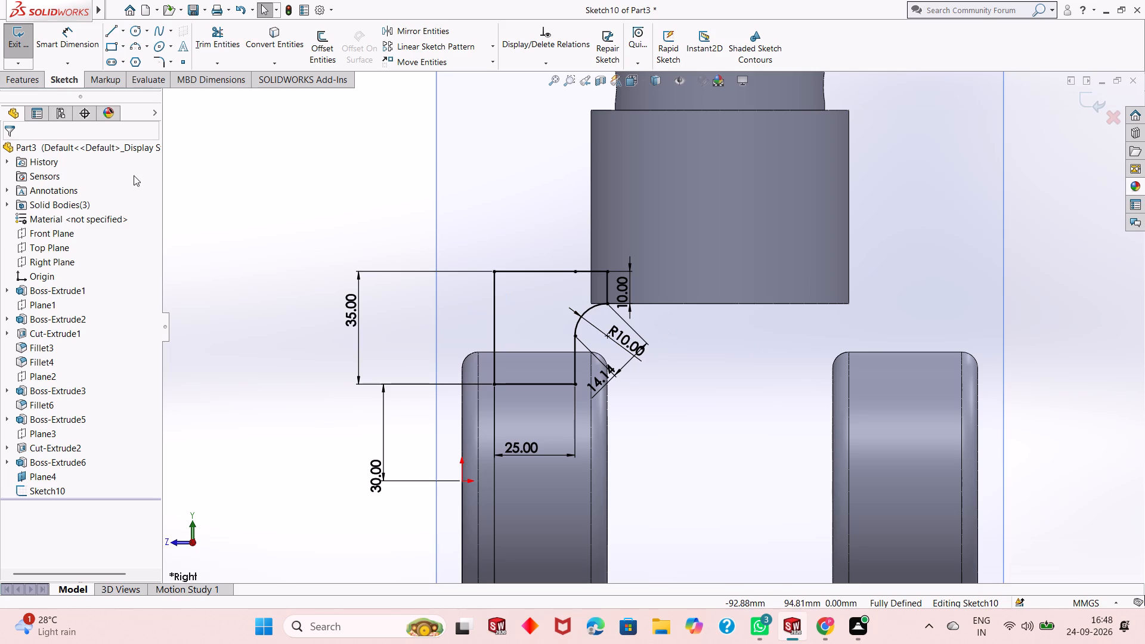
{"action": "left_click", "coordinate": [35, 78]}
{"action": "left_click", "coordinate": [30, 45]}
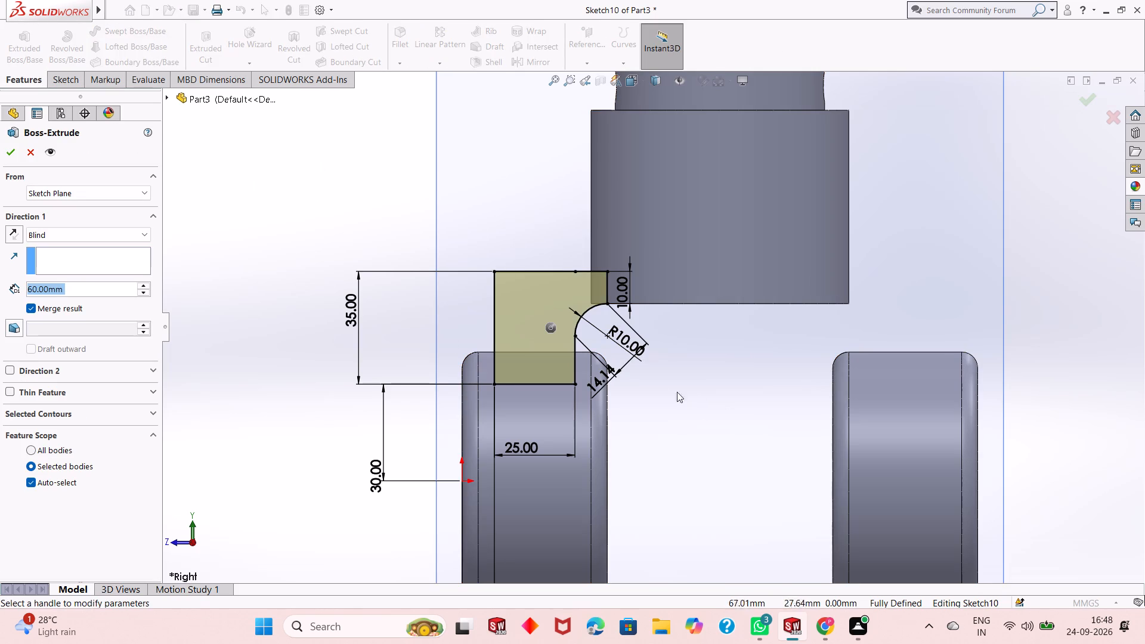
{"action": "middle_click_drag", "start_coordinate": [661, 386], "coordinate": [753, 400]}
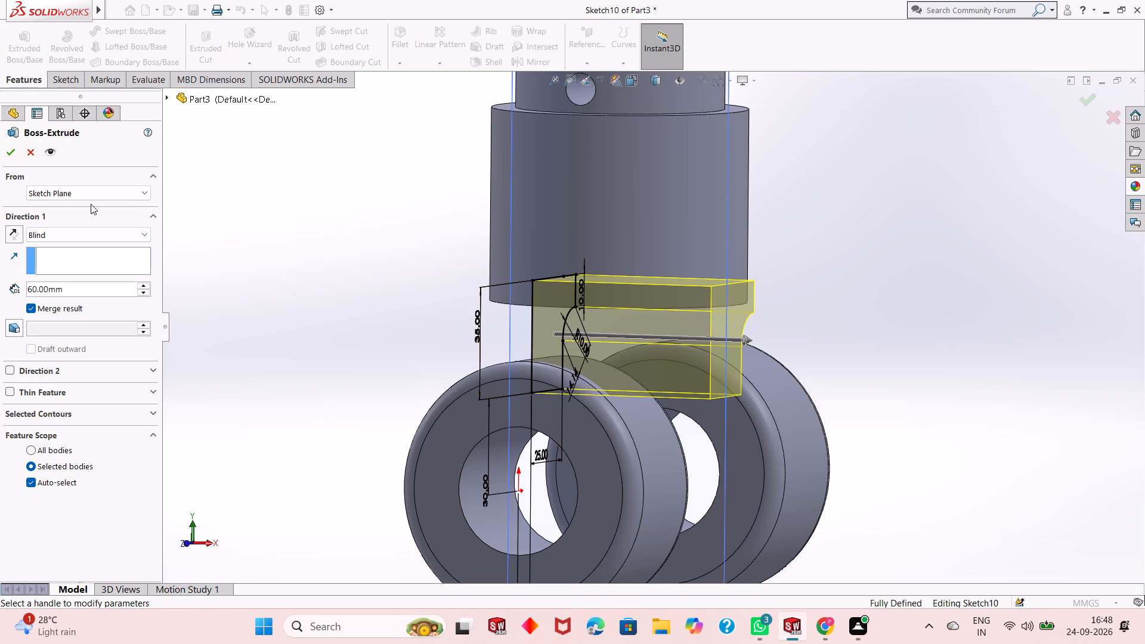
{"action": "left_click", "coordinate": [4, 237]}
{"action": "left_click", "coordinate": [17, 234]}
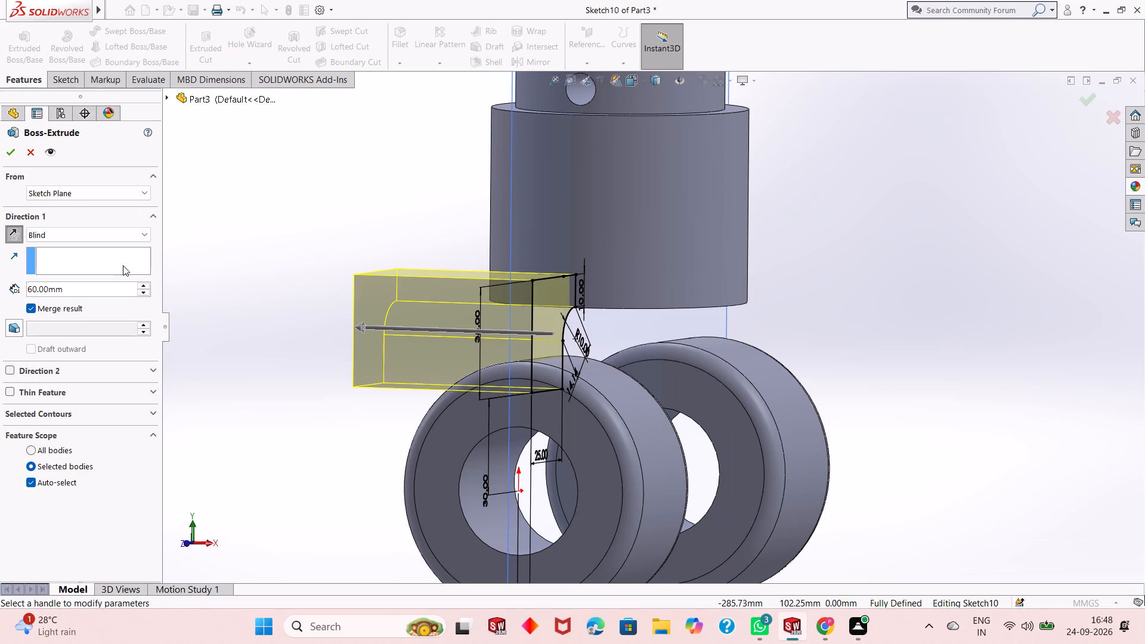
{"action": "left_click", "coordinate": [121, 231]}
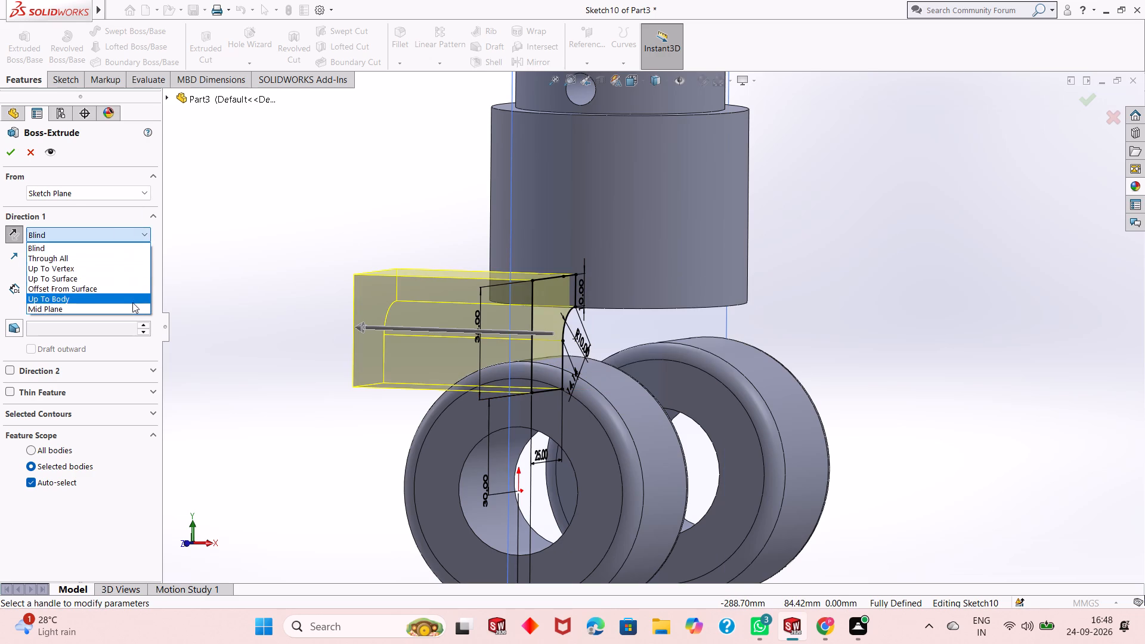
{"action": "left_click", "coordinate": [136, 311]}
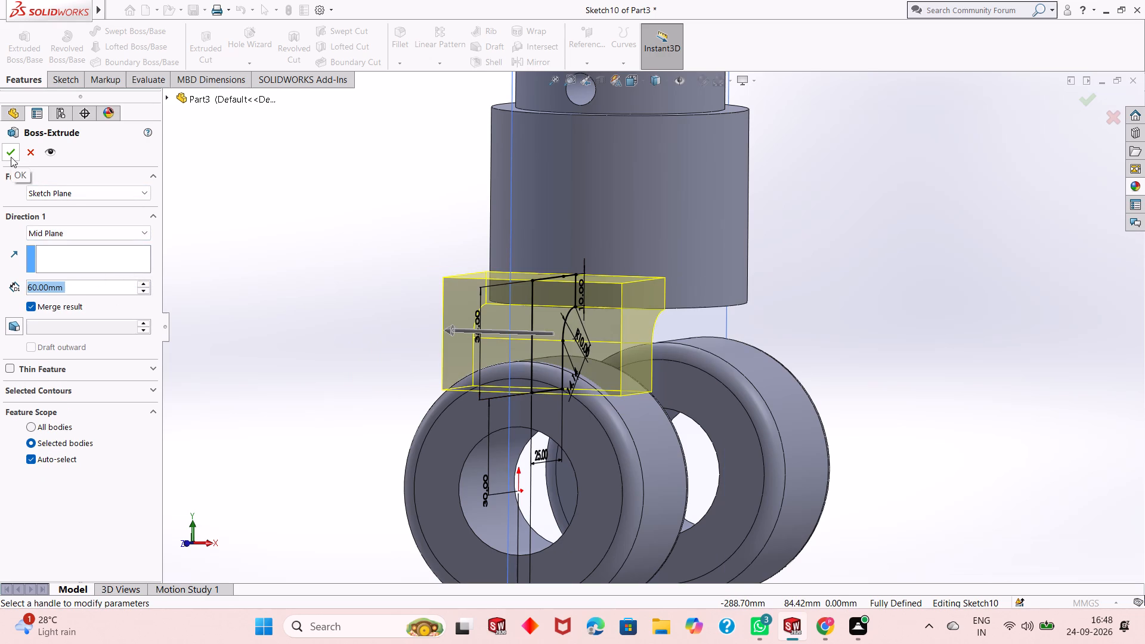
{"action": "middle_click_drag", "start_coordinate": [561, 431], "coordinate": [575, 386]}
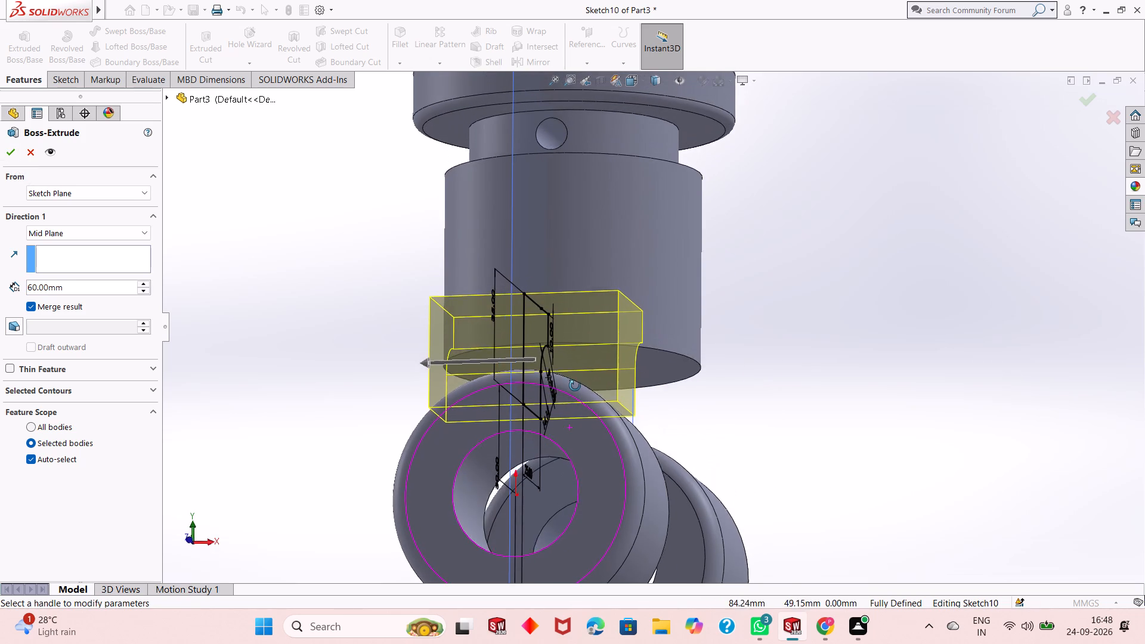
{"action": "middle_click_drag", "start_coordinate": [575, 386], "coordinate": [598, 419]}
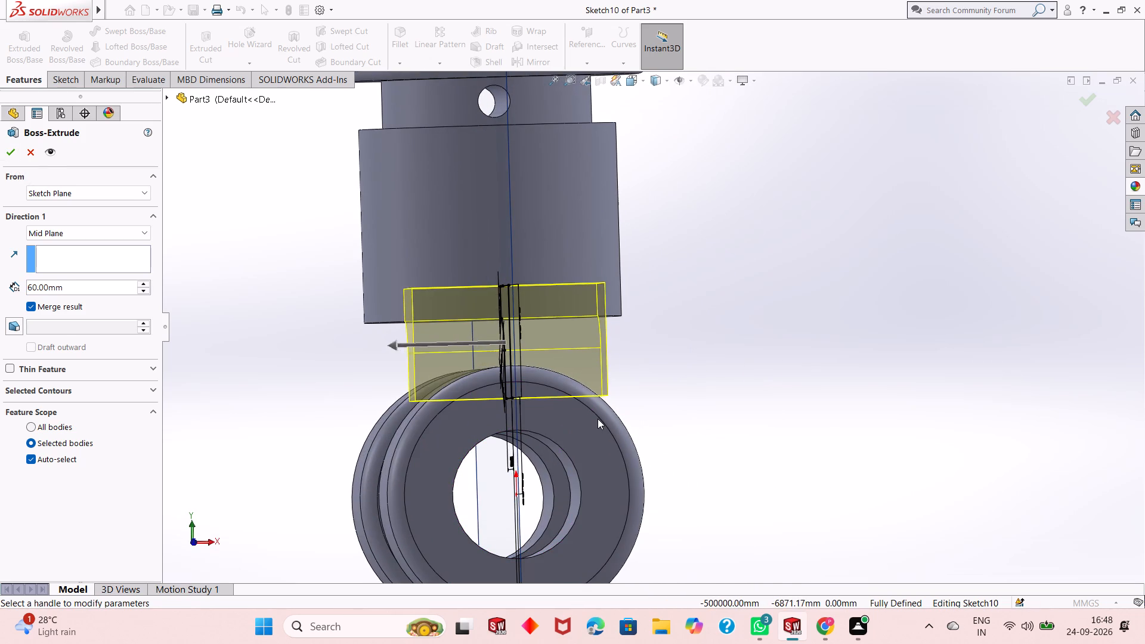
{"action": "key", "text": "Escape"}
Set the vertical distance from the origin to the profile's bottom edge to 27 mm.
{"action": "middle_click_drag", "start_coordinate": [697, 406], "coordinate": [647, 406]}
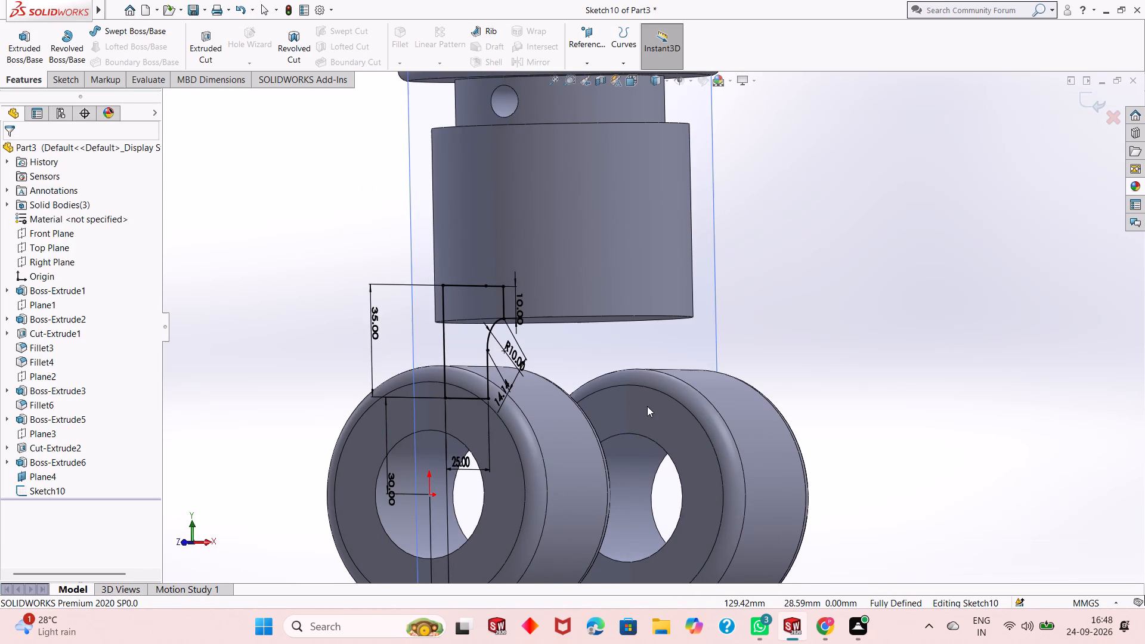
{"action": "key", "text": "ctrl+8"}
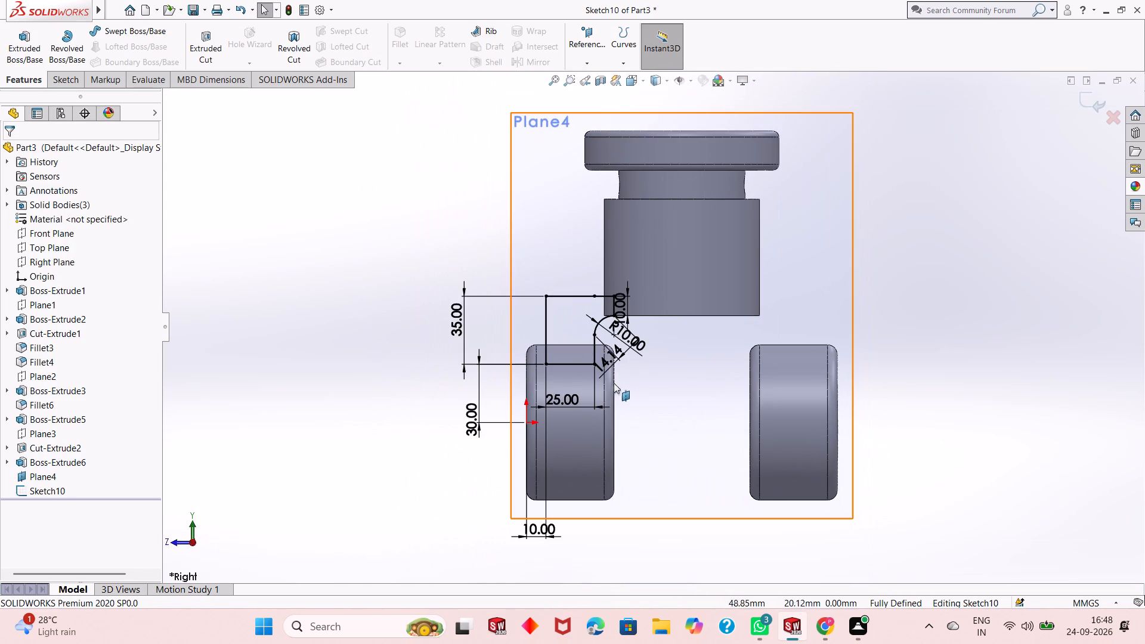
{"action": "scroll", "coordinate": [585, 373], "scroll_direction": "down", "scroll_amount": 4}
{"action": "double_click", "coordinate": [379, 459]}
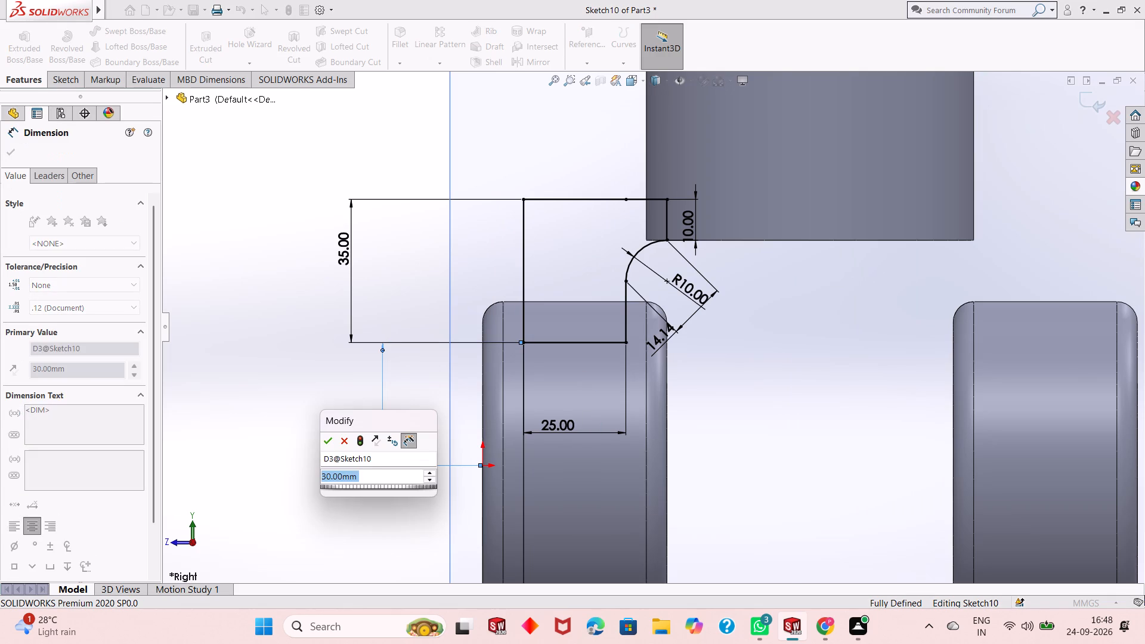
{"action": "key", "text": "2"}
{"action": "key", "text": "7"}
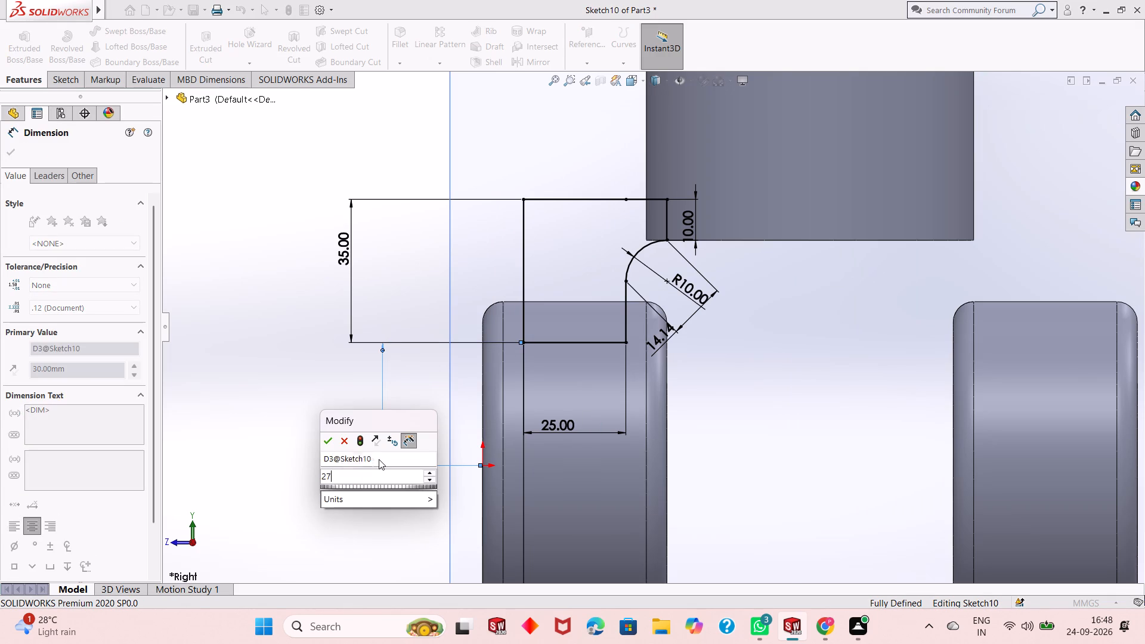
{"action": "key", "text": "Return"}
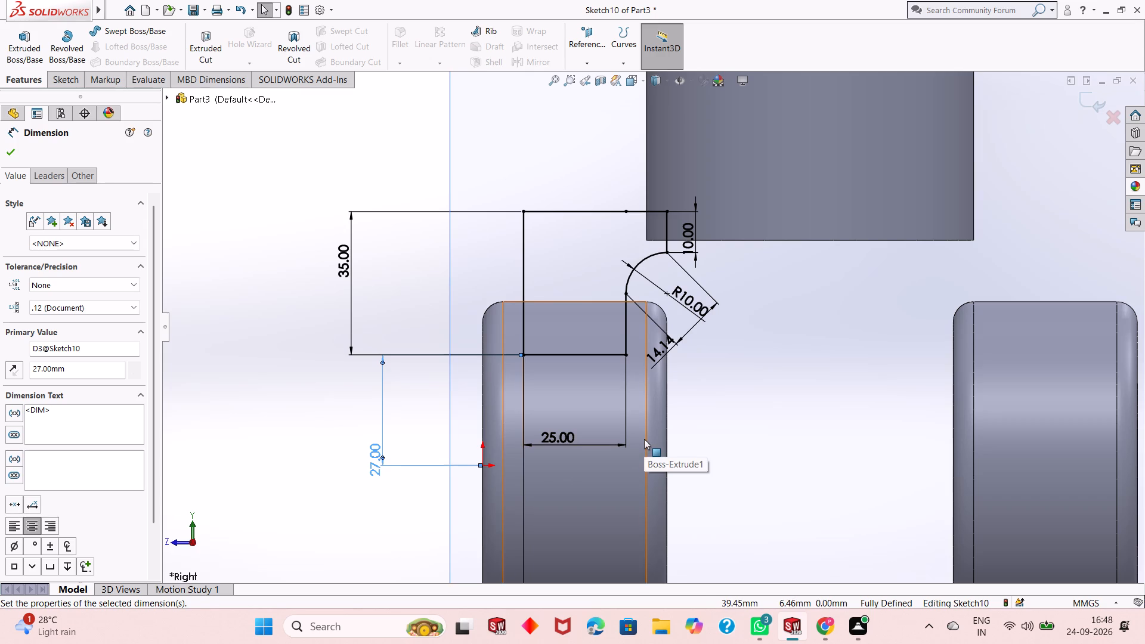
Set the profile's overall height to 50 mm.
{"action": "scroll", "coordinate": [688, 449], "scroll_direction": "up", "scroll_amount": 4}
{"action": "scroll", "coordinate": [717, 292], "scroll_direction": "down", "scroll_amount": 1}
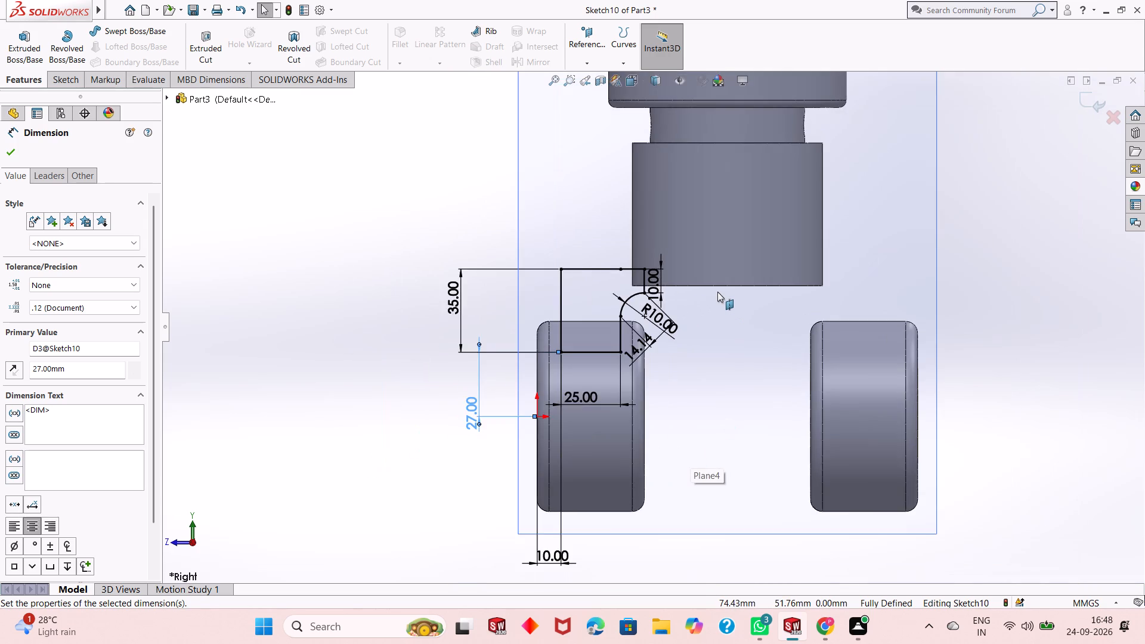
{"action": "scroll", "coordinate": [717, 292], "scroll_direction": "up", "scroll_amount": 1}
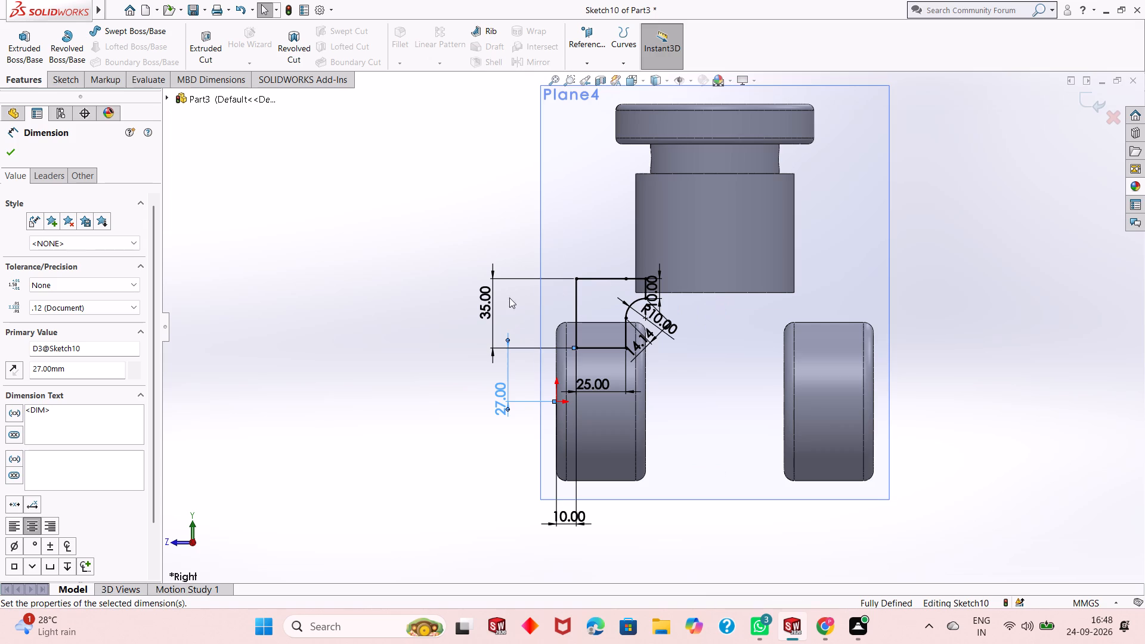
{"action": "double_click", "coordinate": [489, 306]}
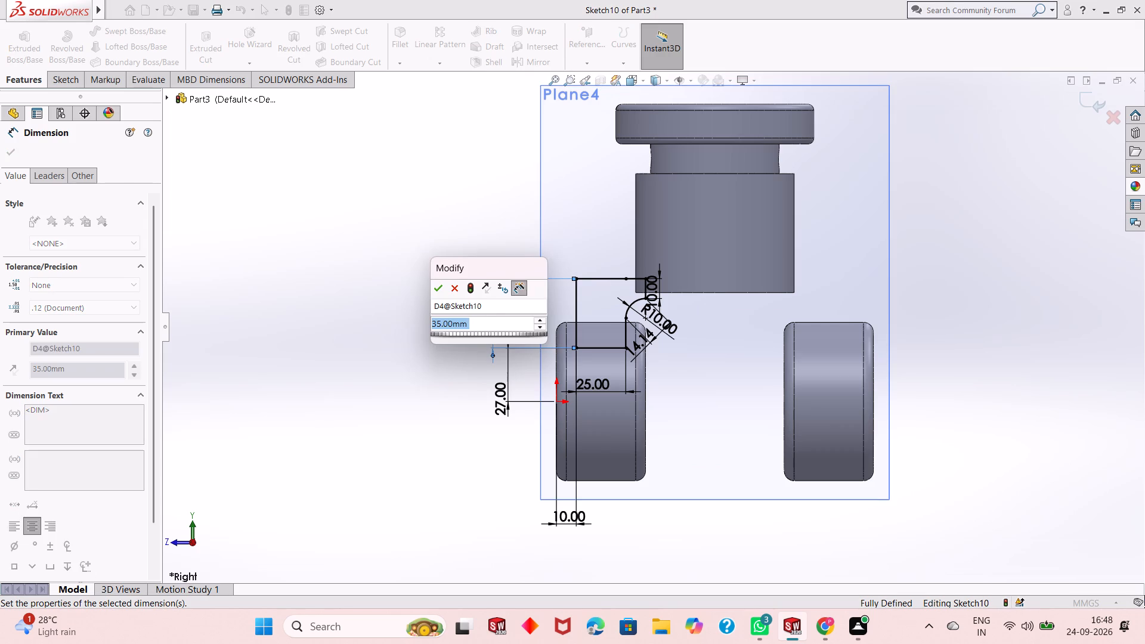
{"action": "key", "text": "4"}
{"action": "key", "text": "BackSpace"}
{"action": "type", "text": "50"}
{"action": "key", "text": "Return"}
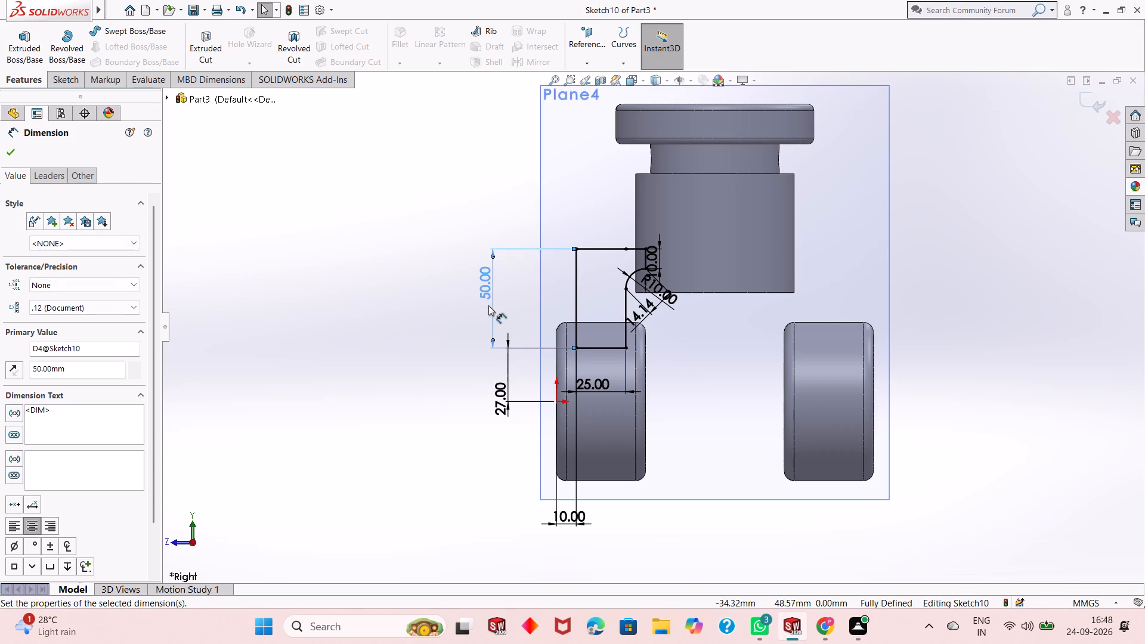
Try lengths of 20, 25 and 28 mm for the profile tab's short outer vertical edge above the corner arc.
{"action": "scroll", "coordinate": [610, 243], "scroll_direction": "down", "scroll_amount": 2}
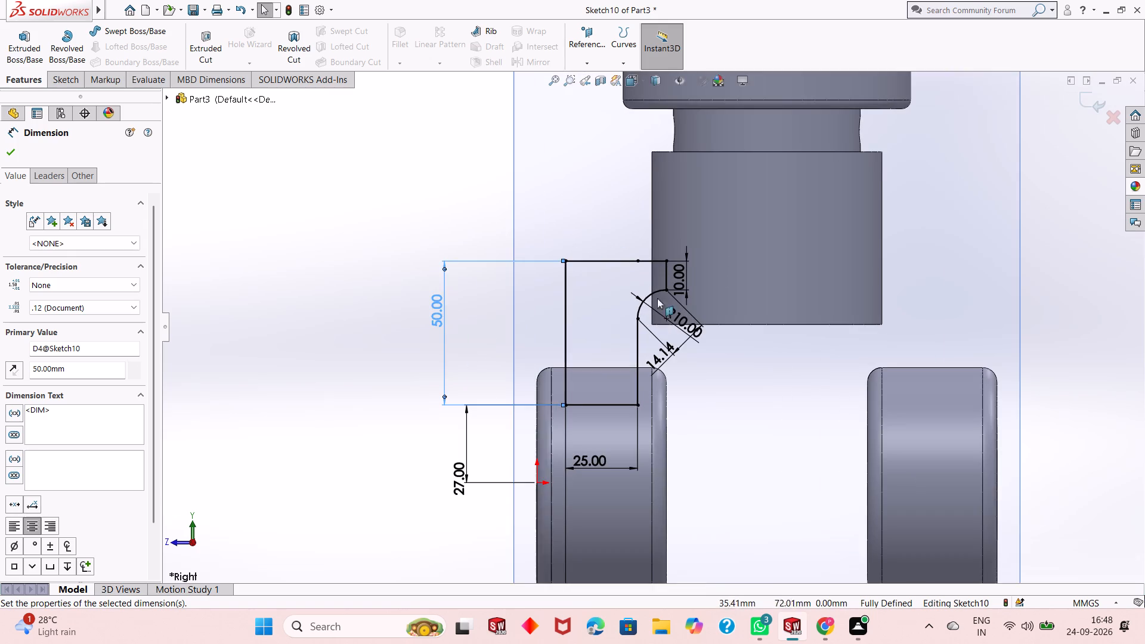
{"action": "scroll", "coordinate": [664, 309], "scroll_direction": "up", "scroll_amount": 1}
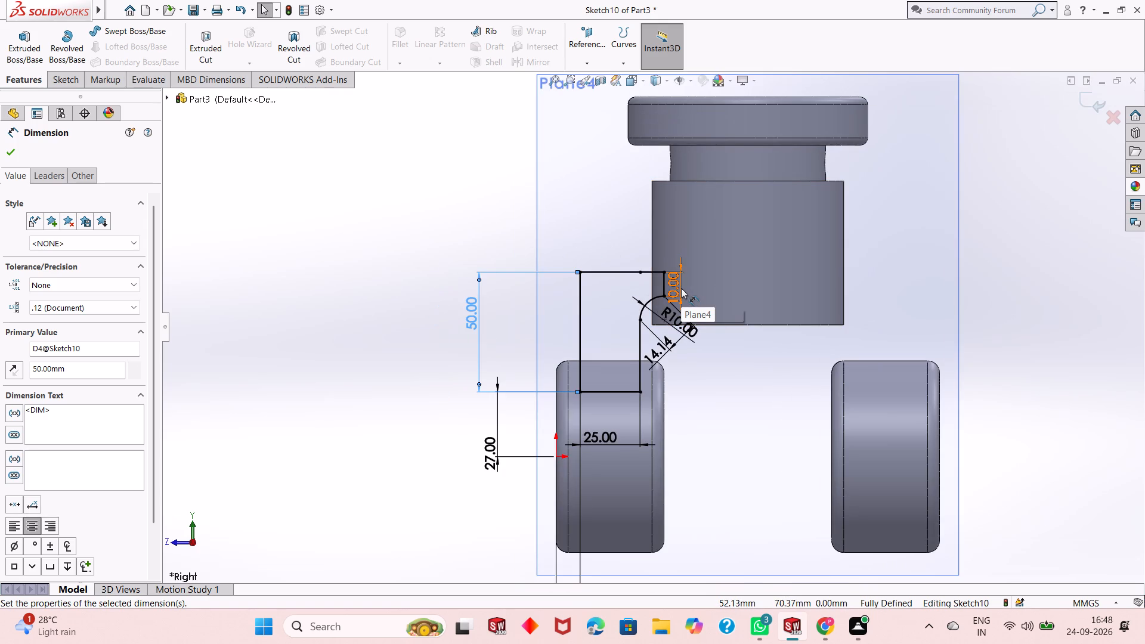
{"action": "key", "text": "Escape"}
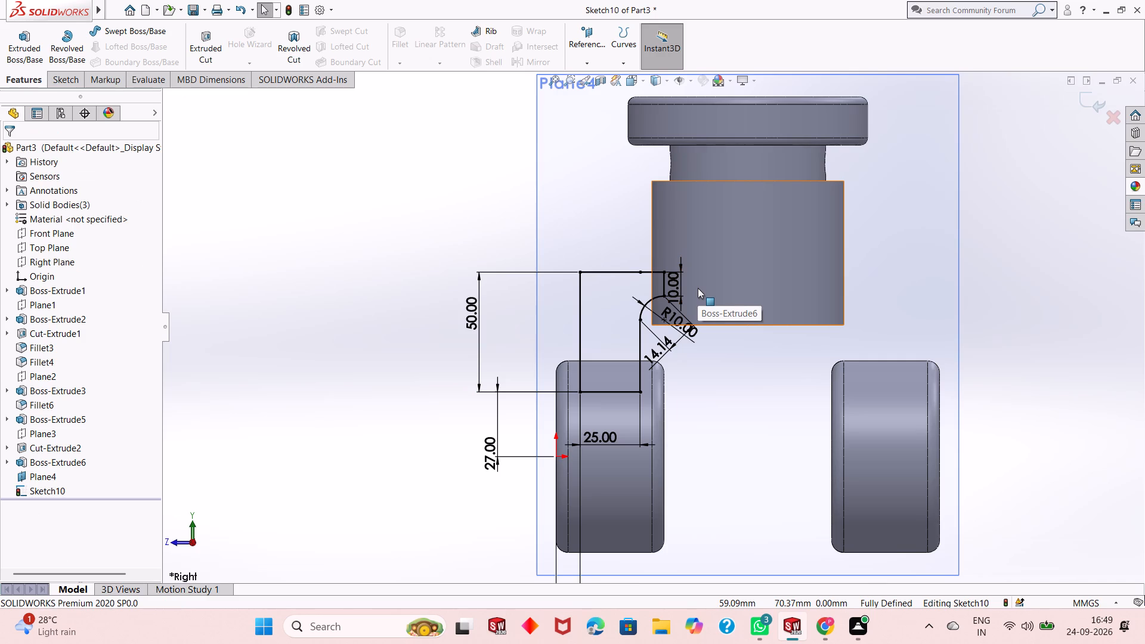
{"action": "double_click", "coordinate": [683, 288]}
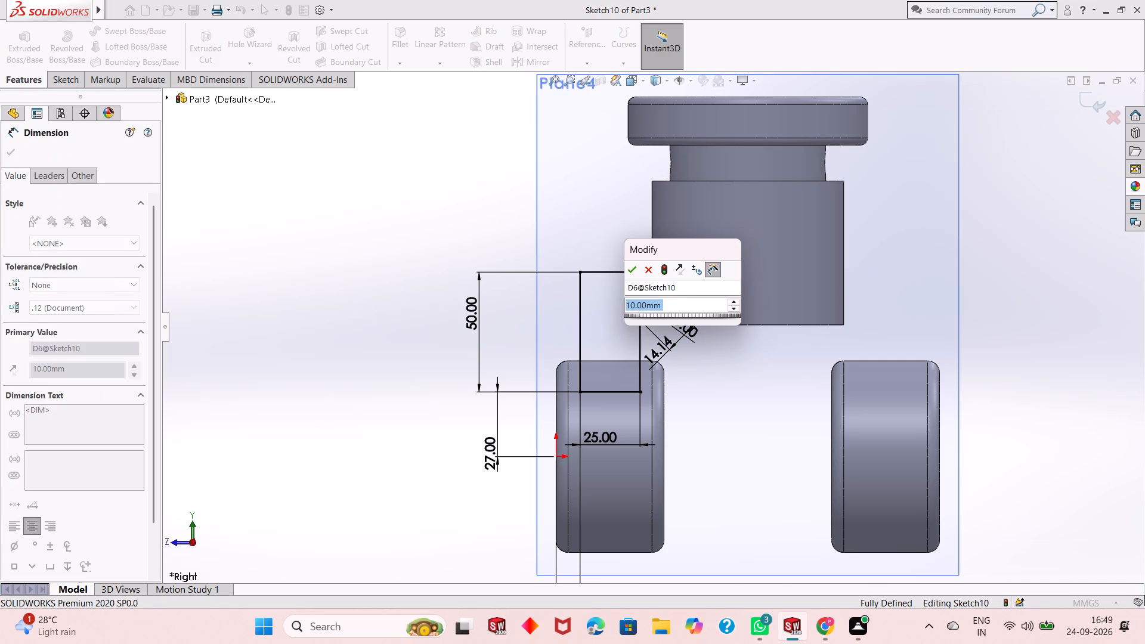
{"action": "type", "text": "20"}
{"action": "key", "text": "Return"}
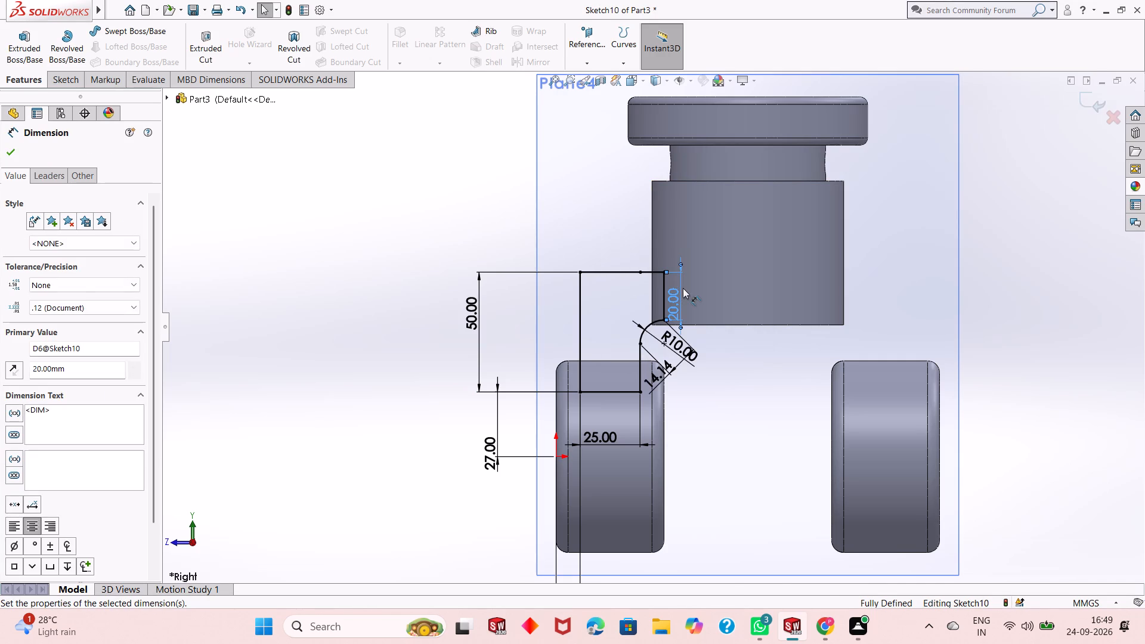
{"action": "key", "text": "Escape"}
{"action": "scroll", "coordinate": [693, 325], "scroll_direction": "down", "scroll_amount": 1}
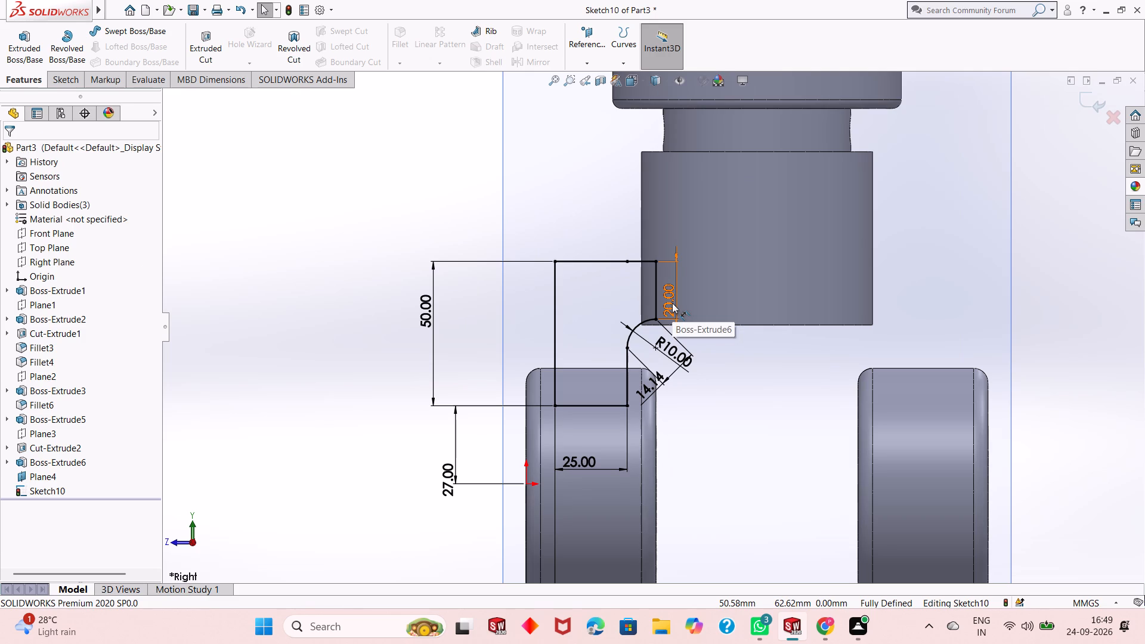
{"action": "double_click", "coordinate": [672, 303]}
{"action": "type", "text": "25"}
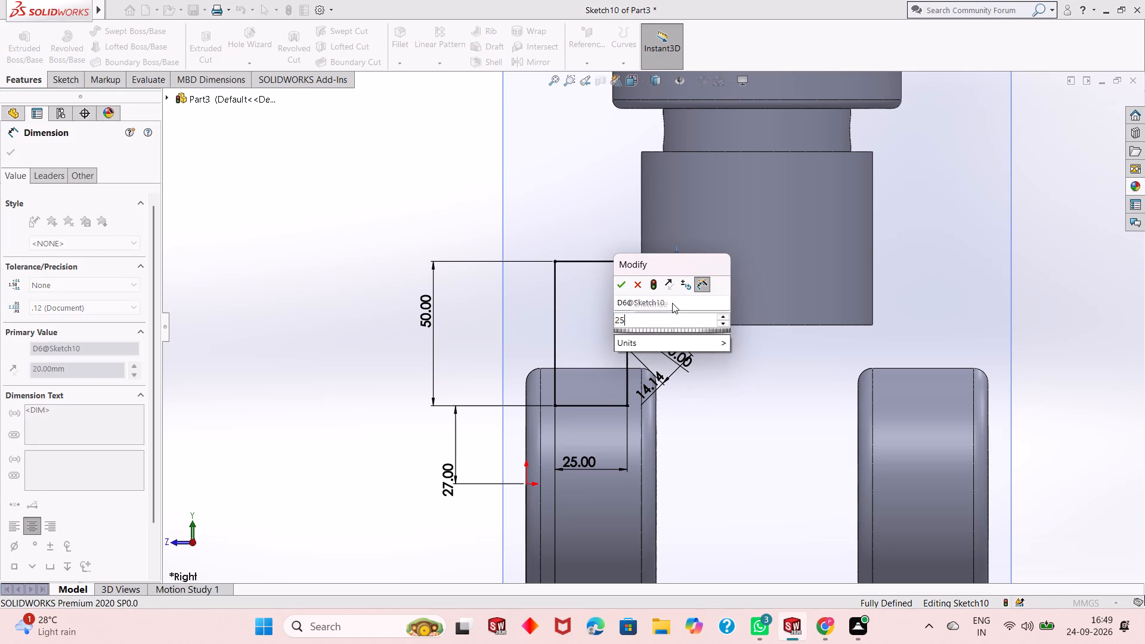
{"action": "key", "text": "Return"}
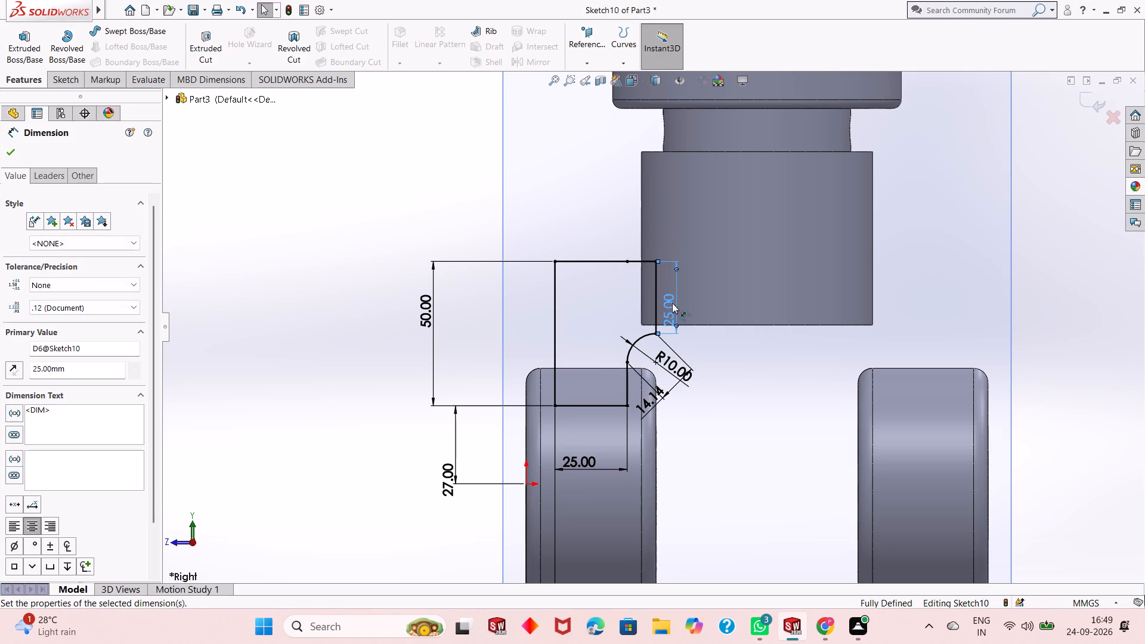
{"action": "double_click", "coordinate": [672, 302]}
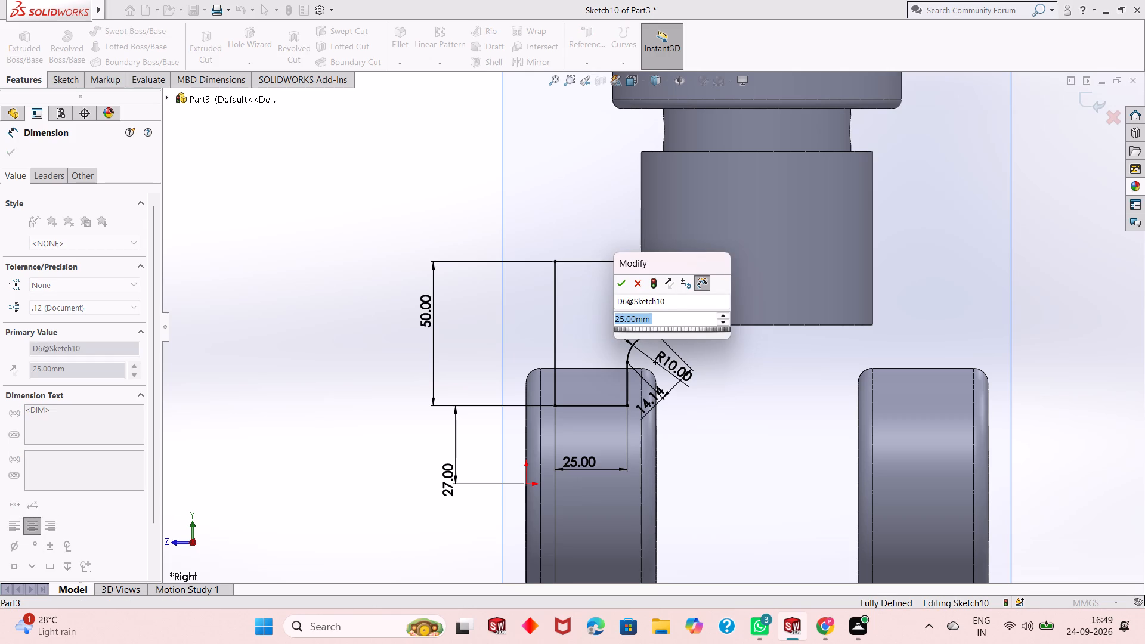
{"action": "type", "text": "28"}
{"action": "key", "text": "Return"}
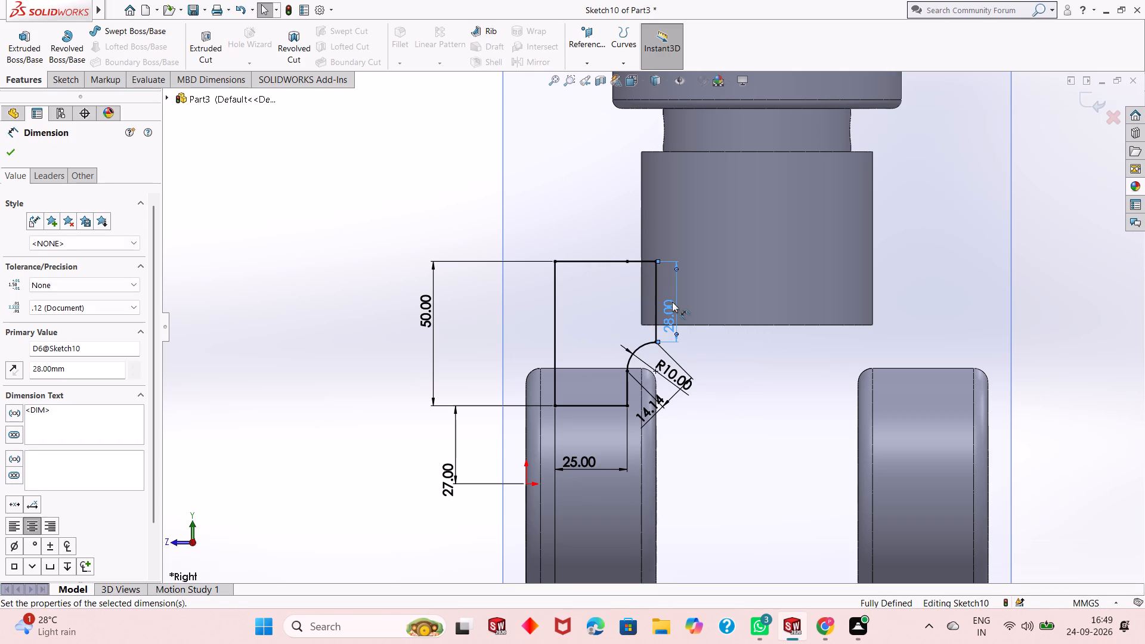
Set the length of the tab's short outer vertical edge above the arc to 22 mm.
{"action": "double_click", "coordinate": [672, 302]}
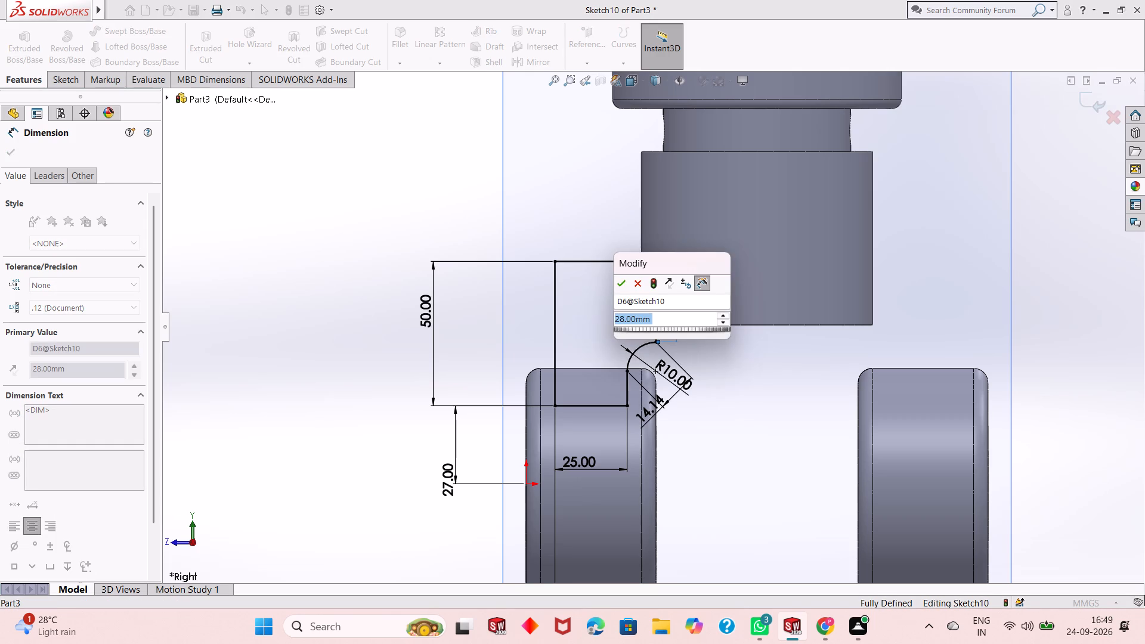
{"action": "type", "text": "22"}
{"action": "key", "text": "Return"}
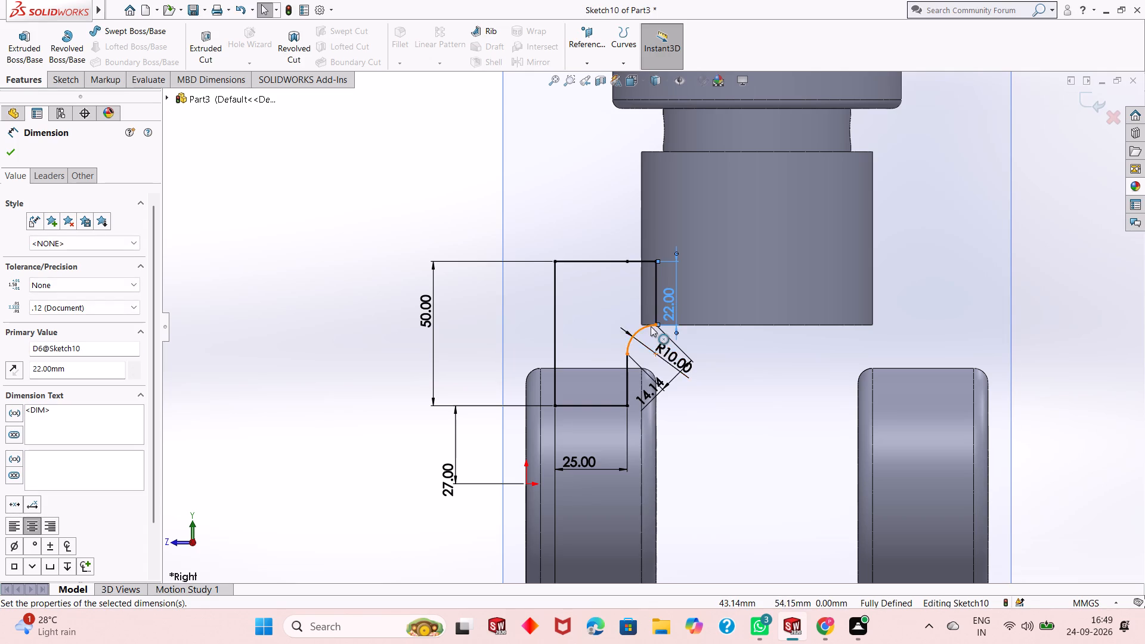
{"action": "scroll", "coordinate": [651, 326], "scroll_direction": "down", "scroll_amount": 12}
{"action": "scroll", "coordinate": [677, 347], "scroll_direction": "up", "scroll_amount": 11}
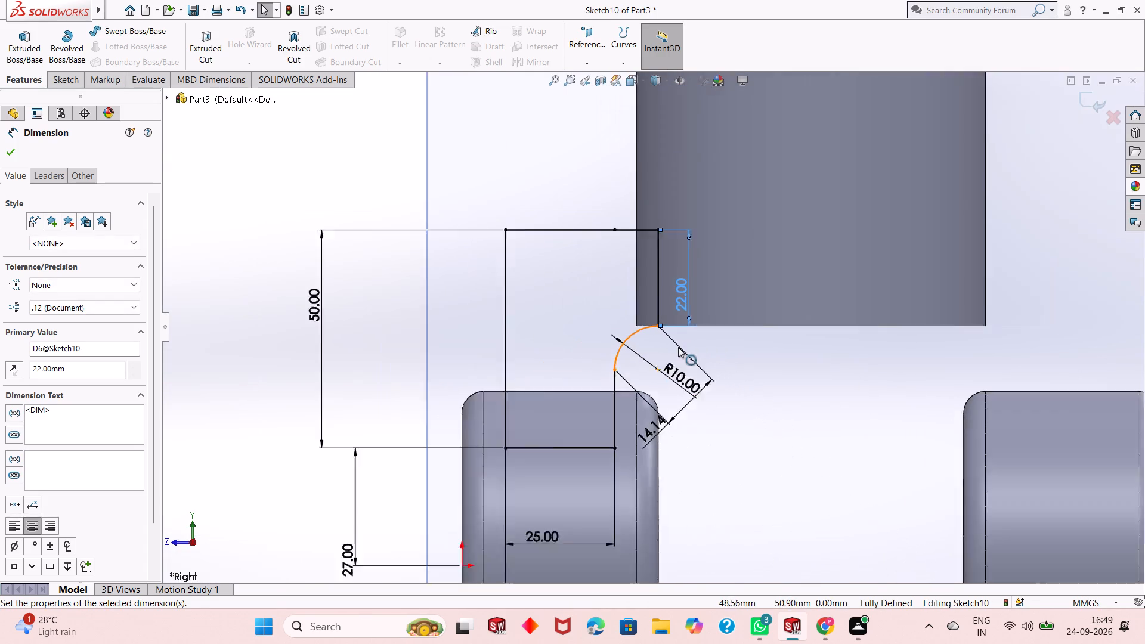
{"action": "scroll", "coordinate": [678, 347], "scroll_direction": "up", "scroll_amount": 1}
{"action": "left_click", "coordinate": [714, 382]}
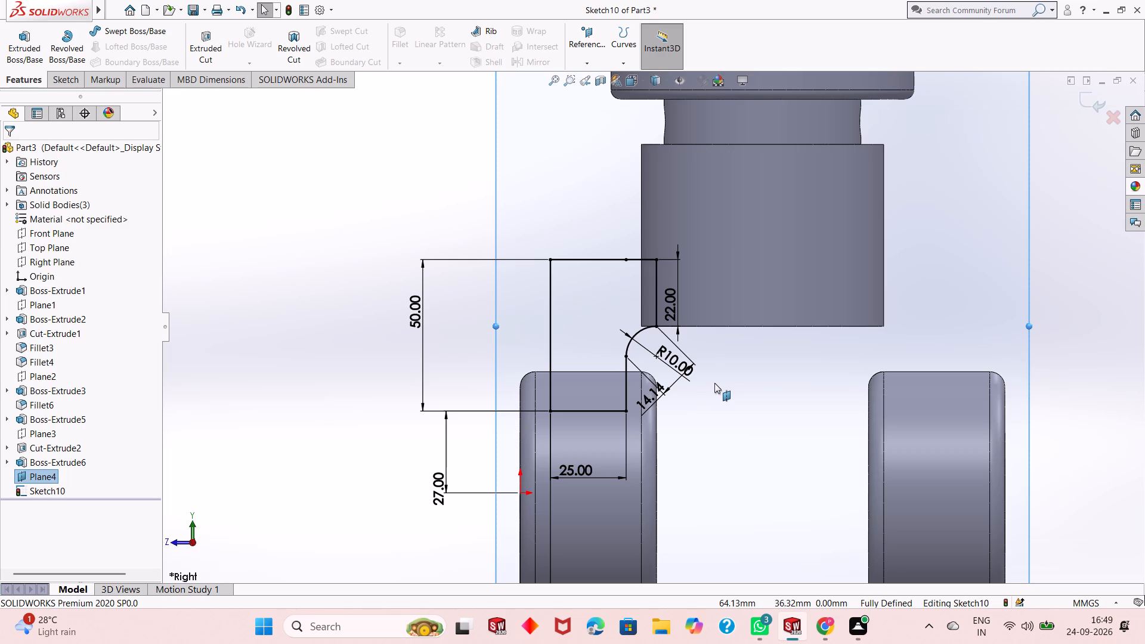
Examine how the dimensioned profile sits relative to the upper cylinder and the two bored cylinders from several angles.
{"action": "middle_click_drag", "start_coordinate": [714, 383], "coordinate": [795, 408]}
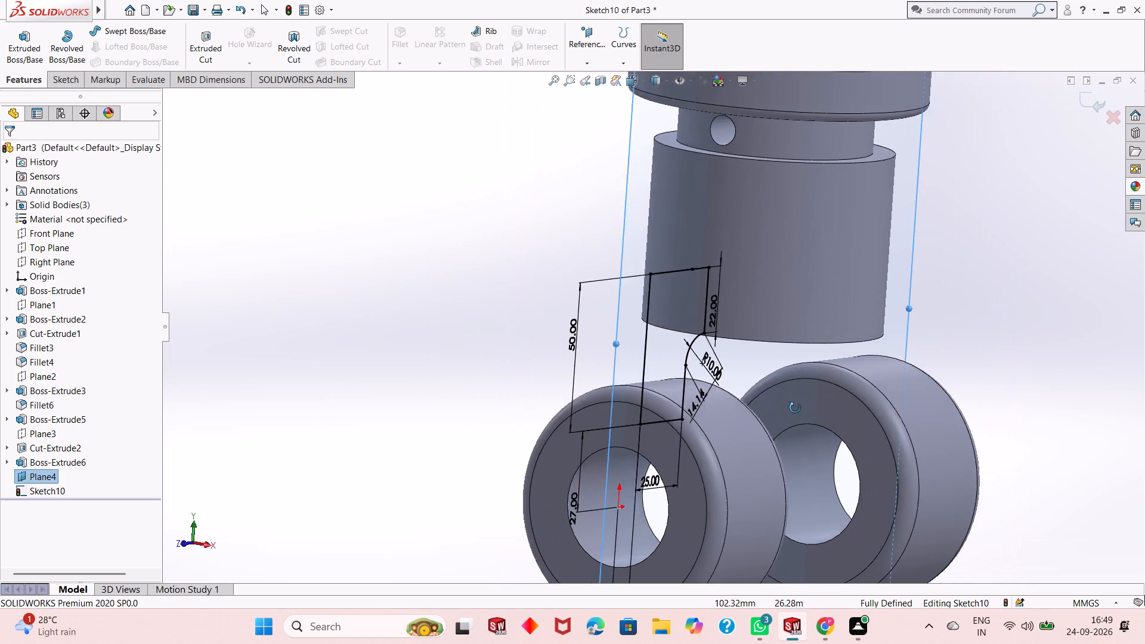
{"action": "middle_click_drag", "start_coordinate": [795, 408], "coordinate": [799, 408]}
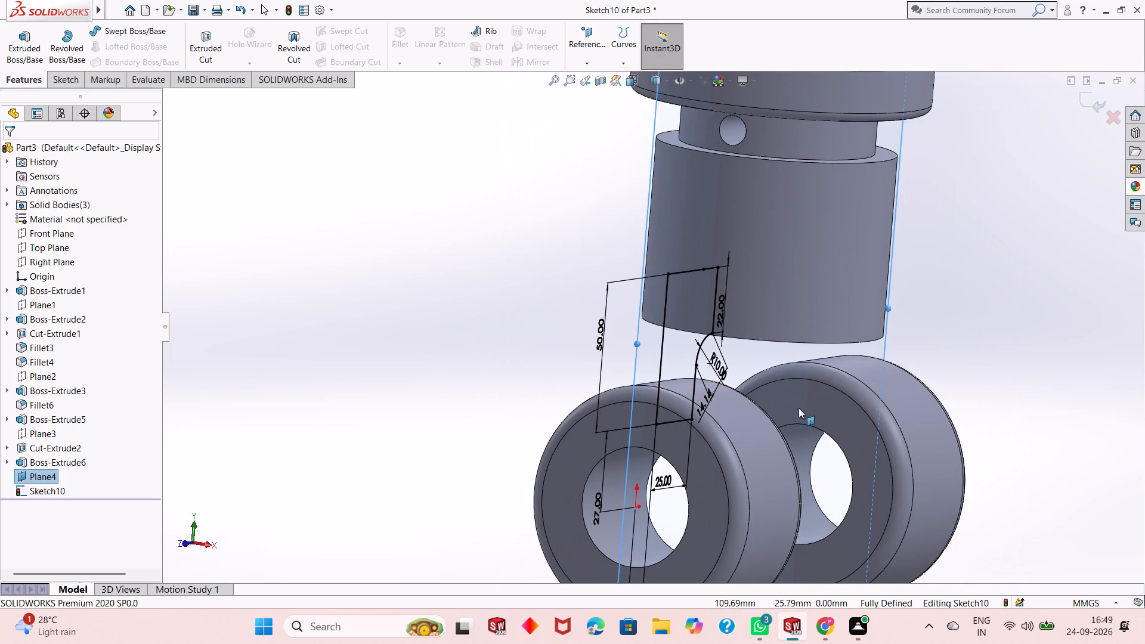
{"action": "middle_click_drag", "start_coordinate": [799, 408], "coordinate": [775, 392]}
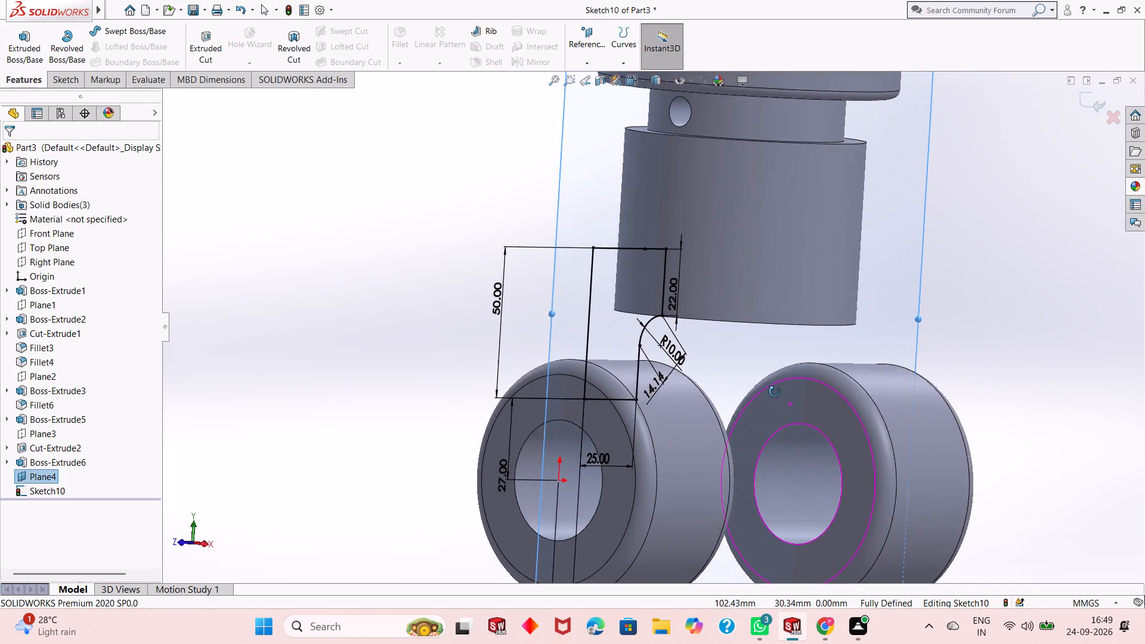
{"action": "middle_click_drag", "start_coordinate": [775, 392], "coordinate": [729, 401]}
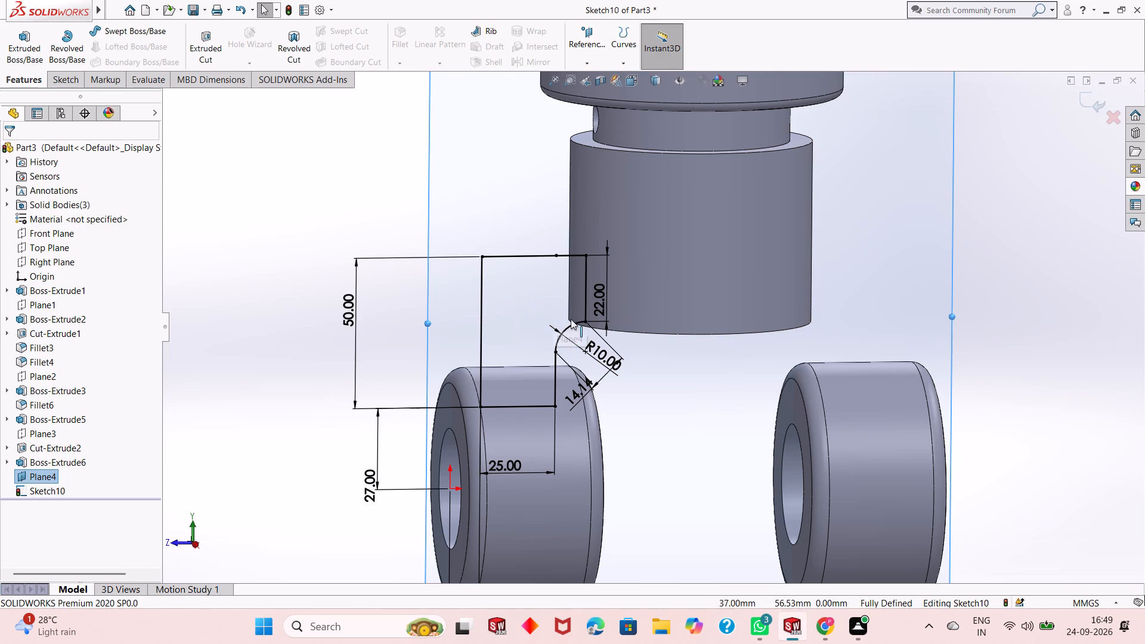
{"action": "scroll", "coordinate": [588, 324], "scroll_direction": "up", "scroll_amount": 1}
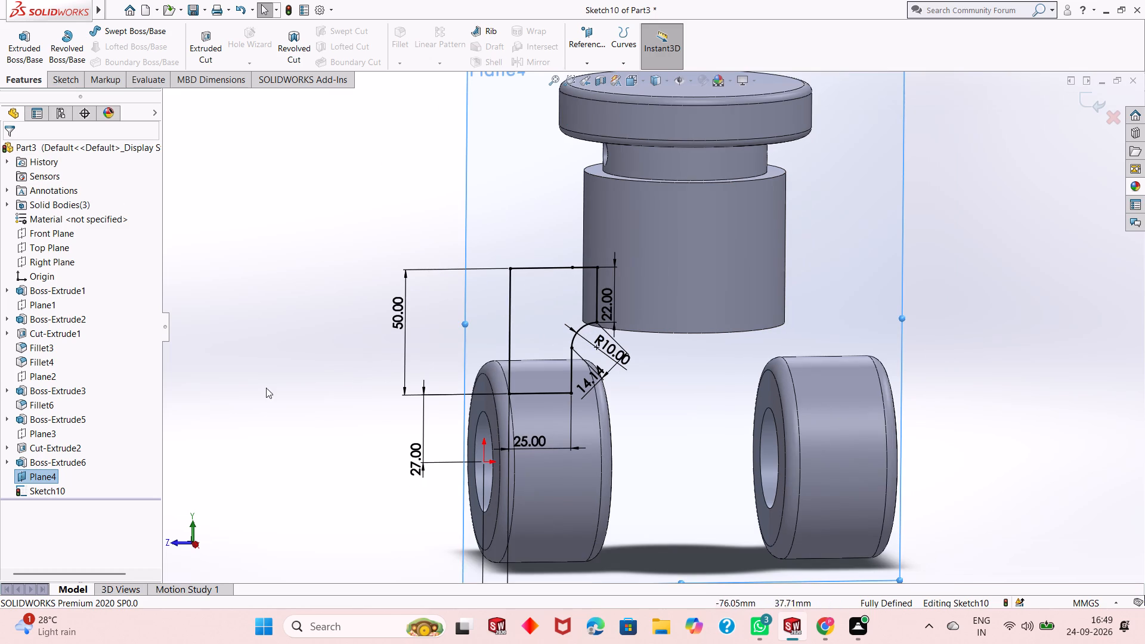
{"action": "left_click", "coordinate": [331, 293]}
{"action": "scroll", "coordinate": [510, 289], "scroll_direction": "up", "scroll_amount": 1}
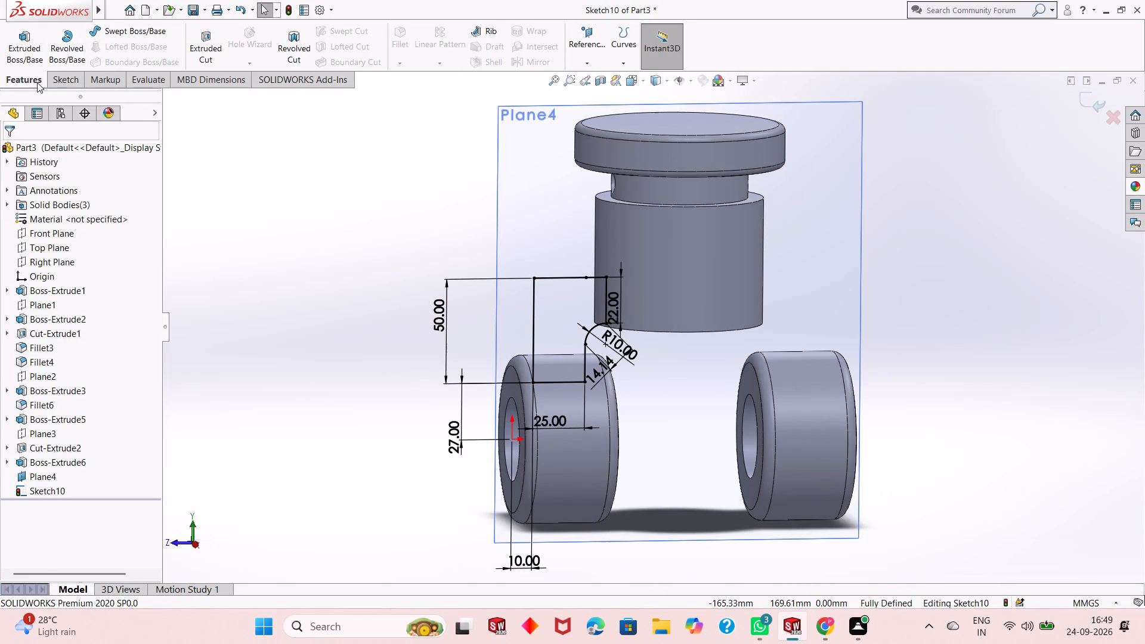
Preview a 60 mm mid-plane extrusion of the profile and examine where its bottom corners meet the bored cylinder.
{"action": "left_click", "coordinate": [29, 59]}
{"action": "left_click", "coordinate": [91, 231]}
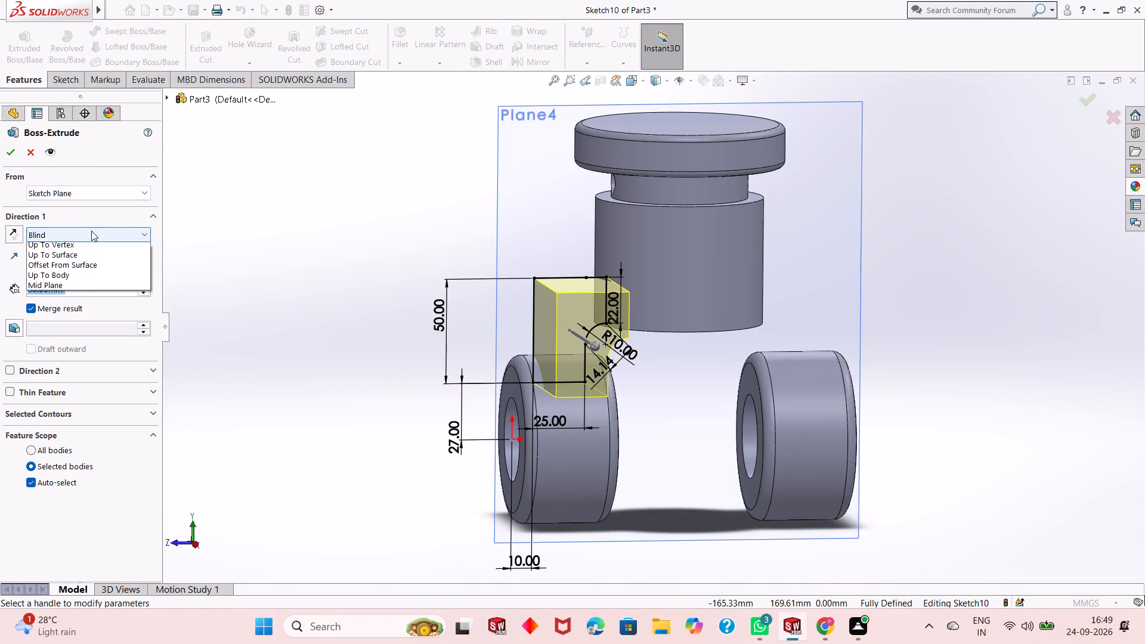
{"action": "left_click", "coordinate": [94, 312]}
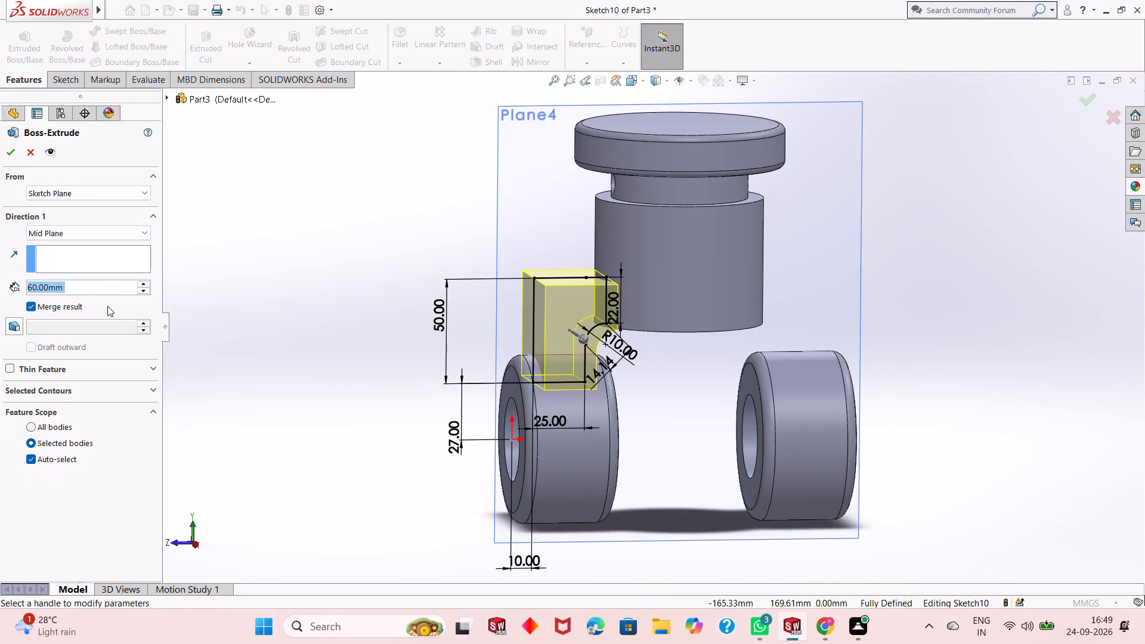
{"action": "middle_click_drag", "start_coordinate": [494, 405], "coordinate": [509, 366]}
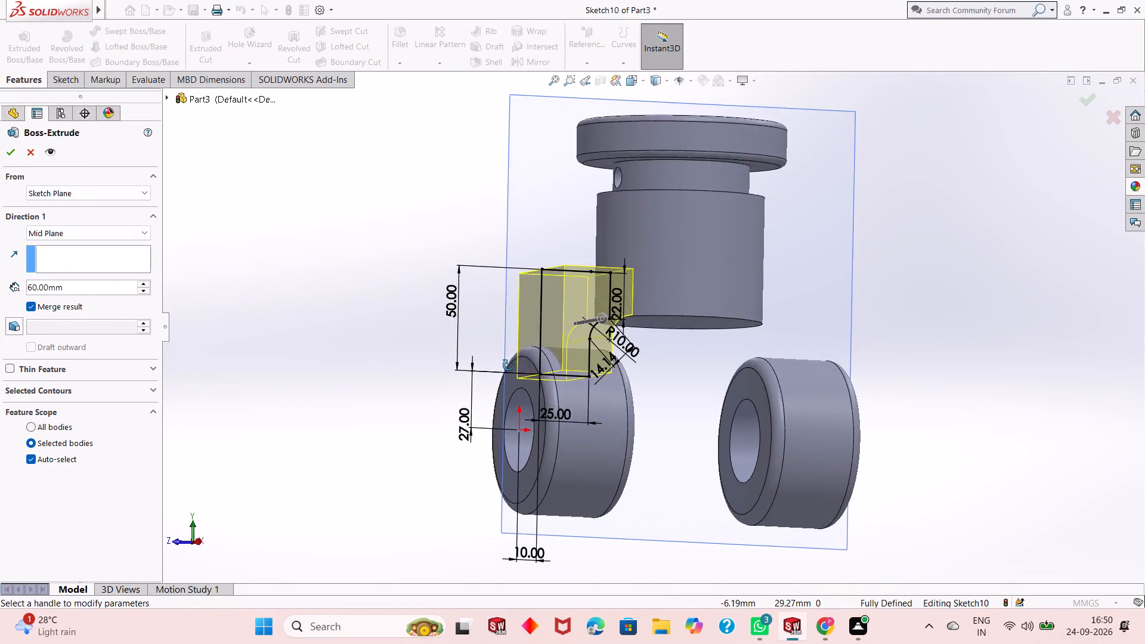
{"action": "middle_click_drag", "start_coordinate": [509, 366], "coordinate": [518, 320]}
{"action": "scroll", "coordinate": [518, 320], "scroll_direction": "down", "scroll_amount": 3}
{"action": "middle_click_drag", "start_coordinate": [661, 317], "coordinate": [661, 373]}
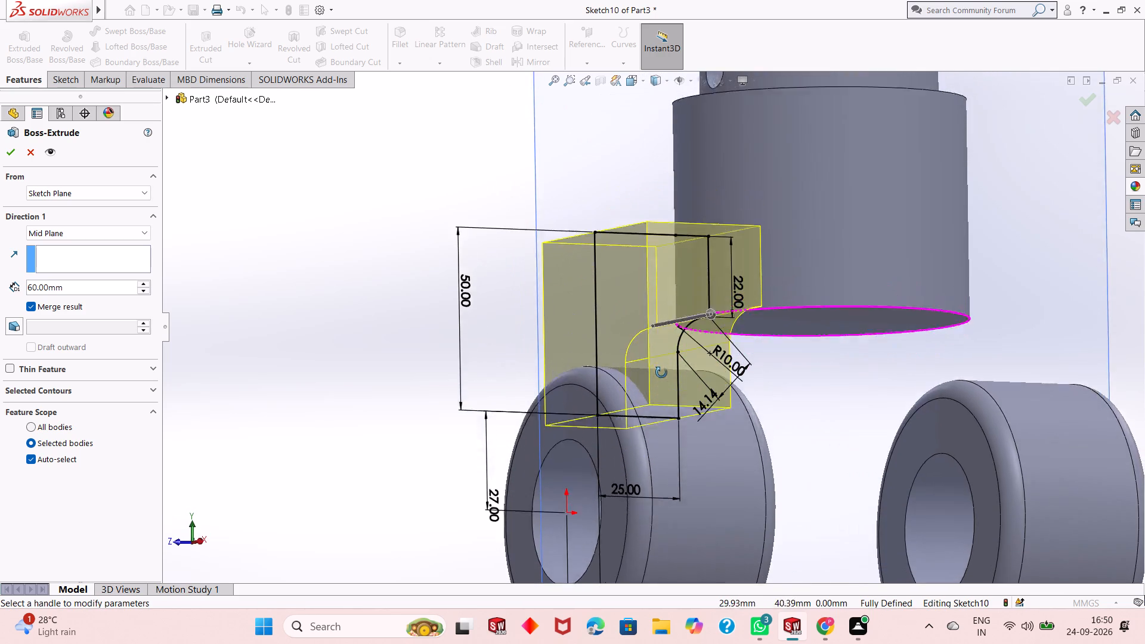
{"action": "middle_click_drag", "start_coordinate": [661, 373], "coordinate": [751, 361]}
{"action": "scroll", "coordinate": [720, 378], "scroll_direction": "down", "scroll_amount": 1}
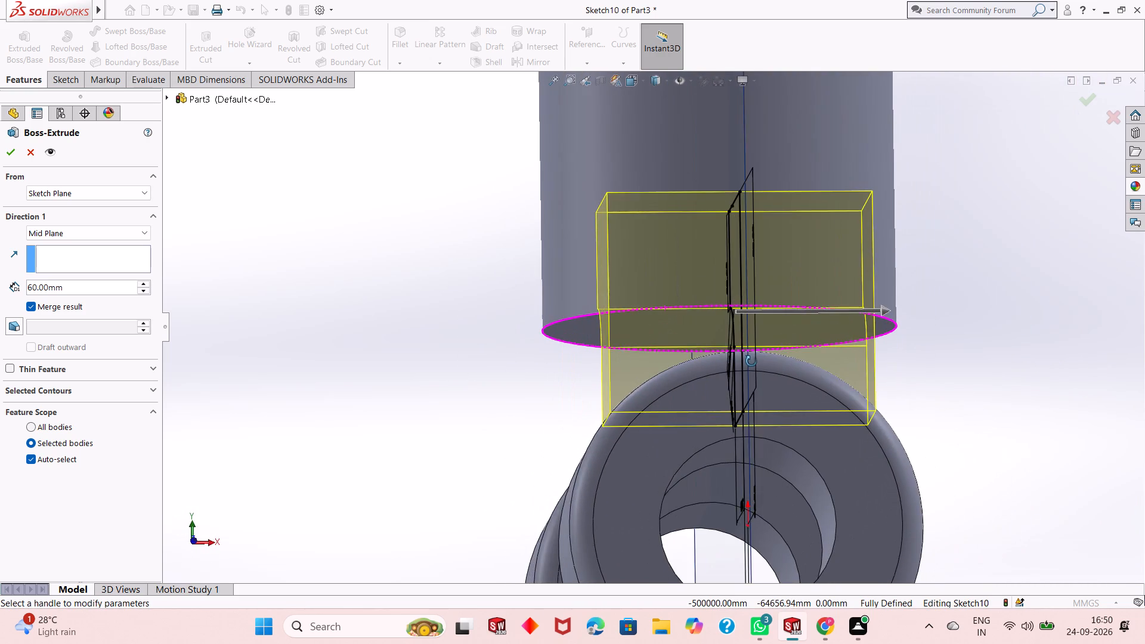
{"action": "middle_click_drag", "start_coordinate": [751, 361], "coordinate": [752, 361]}
{"action": "middle_click_drag", "start_coordinate": [663, 382], "coordinate": [670, 391]}
{"action": "scroll", "coordinate": [618, 459], "scroll_direction": "down", "scroll_amount": 3}
{"action": "scroll", "coordinate": [630, 350], "scroll_direction": "down", "scroll_amount": 3}
{"action": "middle_click_drag", "start_coordinate": [625, 386], "coordinate": [625, 377]}
{"action": "scroll", "coordinate": [625, 377], "scroll_direction": "down", "scroll_amount": 6}
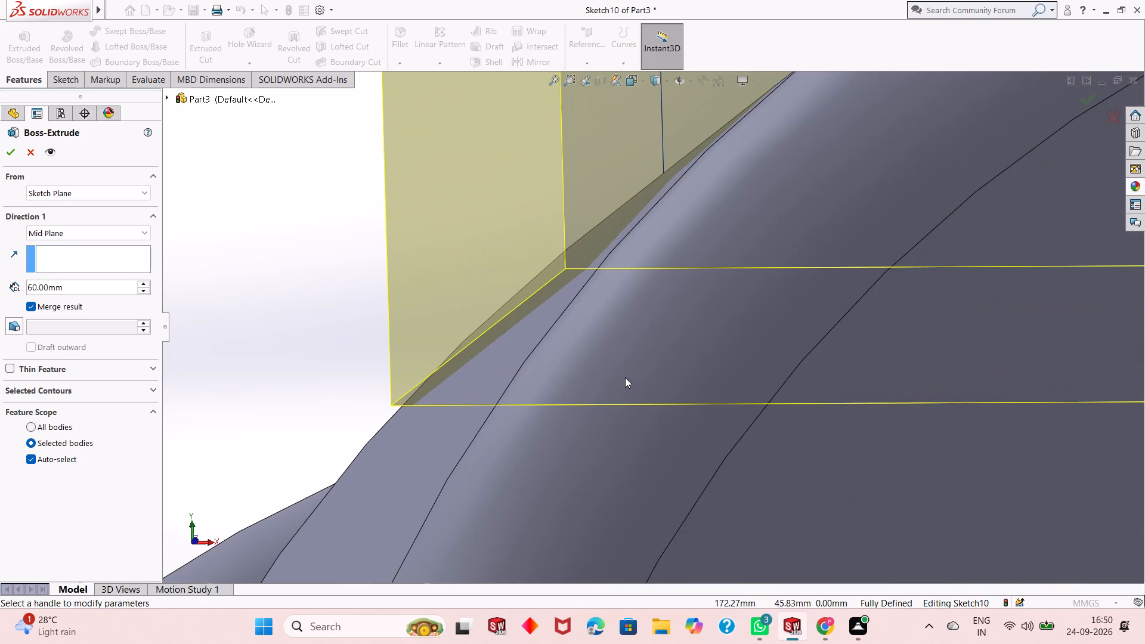
{"action": "scroll", "coordinate": [625, 377], "scroll_direction": "up", "scroll_amount": 17}
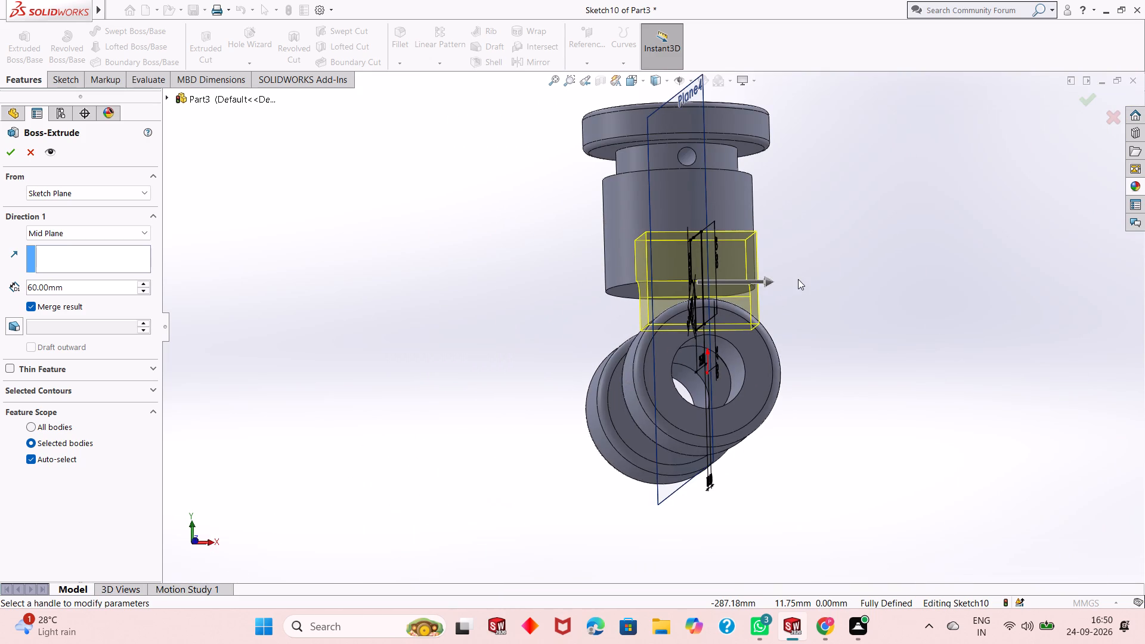
{"action": "key", "text": "Escape"}
Set the vertical distance from the origin to the profile's bottom edge to 25 mm.
{"action": "key", "text": "ctrl+8"}
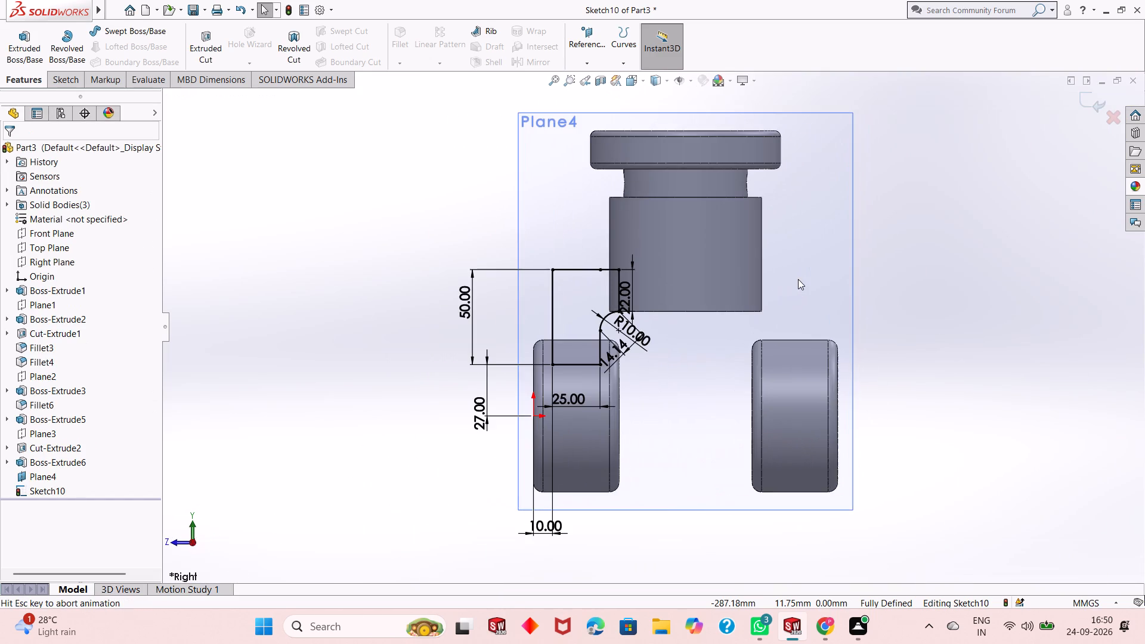
{"action": "scroll", "coordinate": [587, 379], "scroll_direction": "down", "scroll_amount": 2}
{"action": "double_click", "coordinate": [446, 423]}
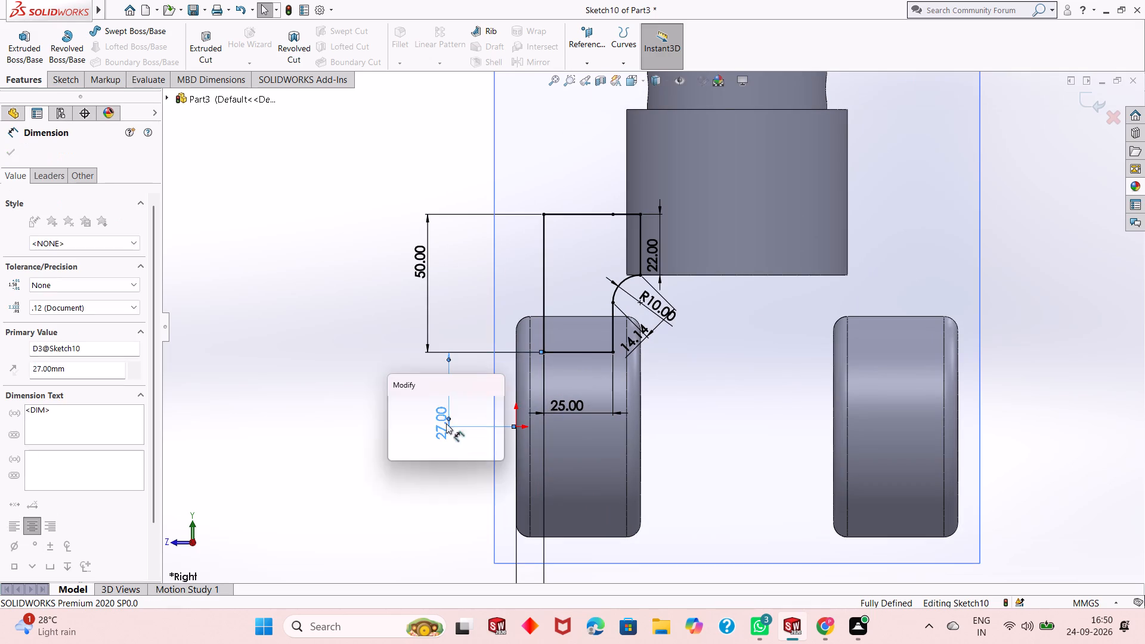
{"action": "type", "text": "25"}
{"action": "key", "text": "Return"}
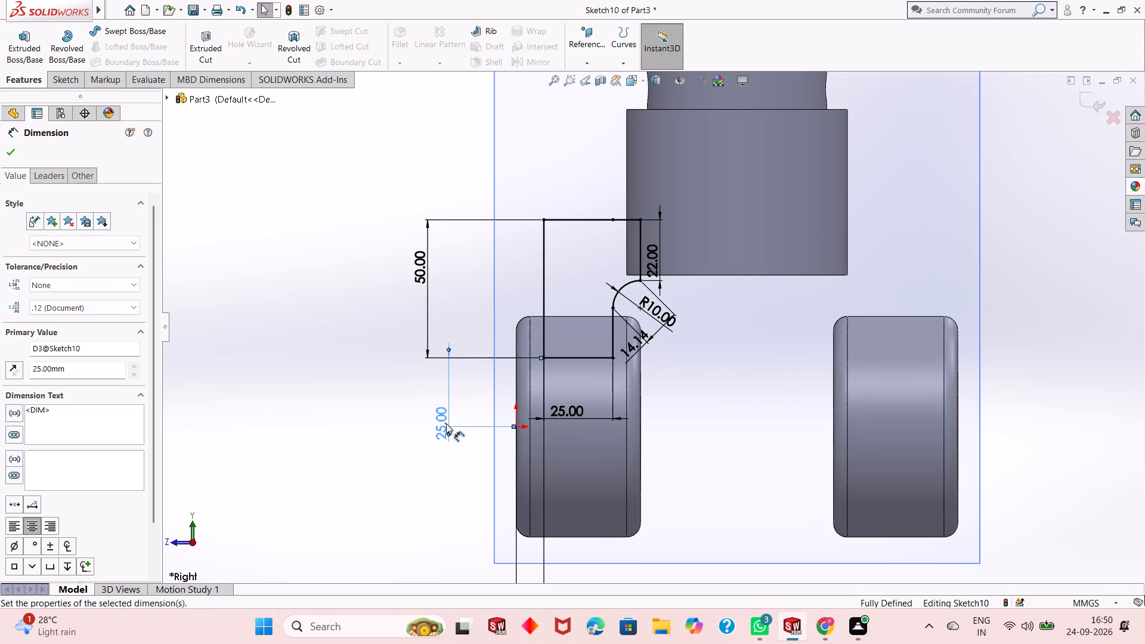
Set the profile's overall height to 52 mm.
{"action": "double_click", "coordinate": [420, 273]}
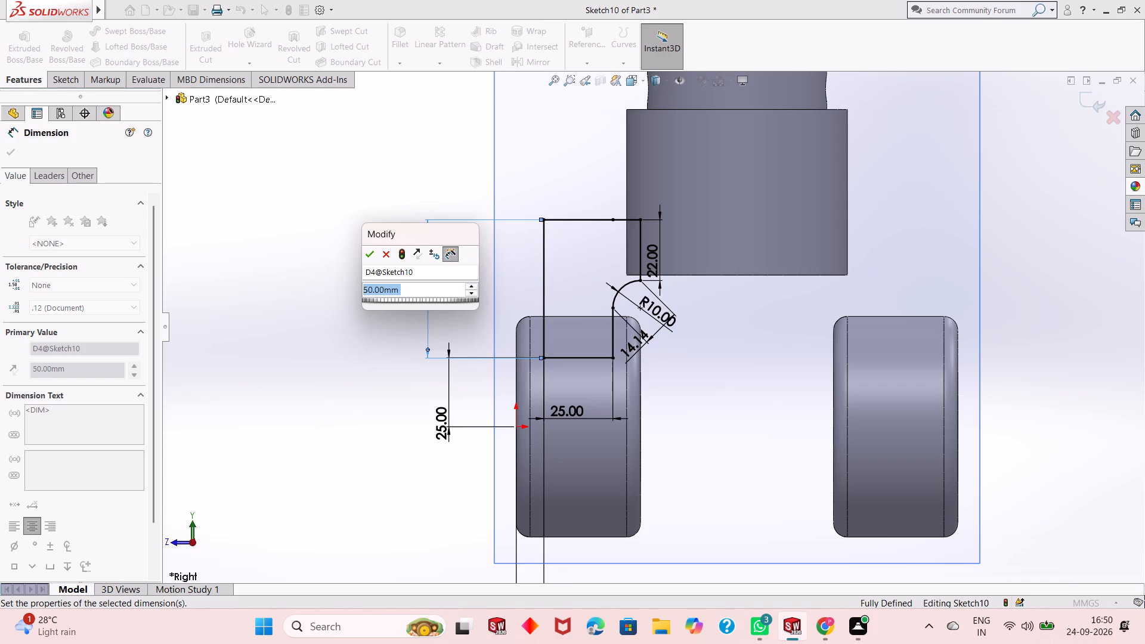
{"action": "type", "text": "52"}
{"action": "key", "text": "Return"}
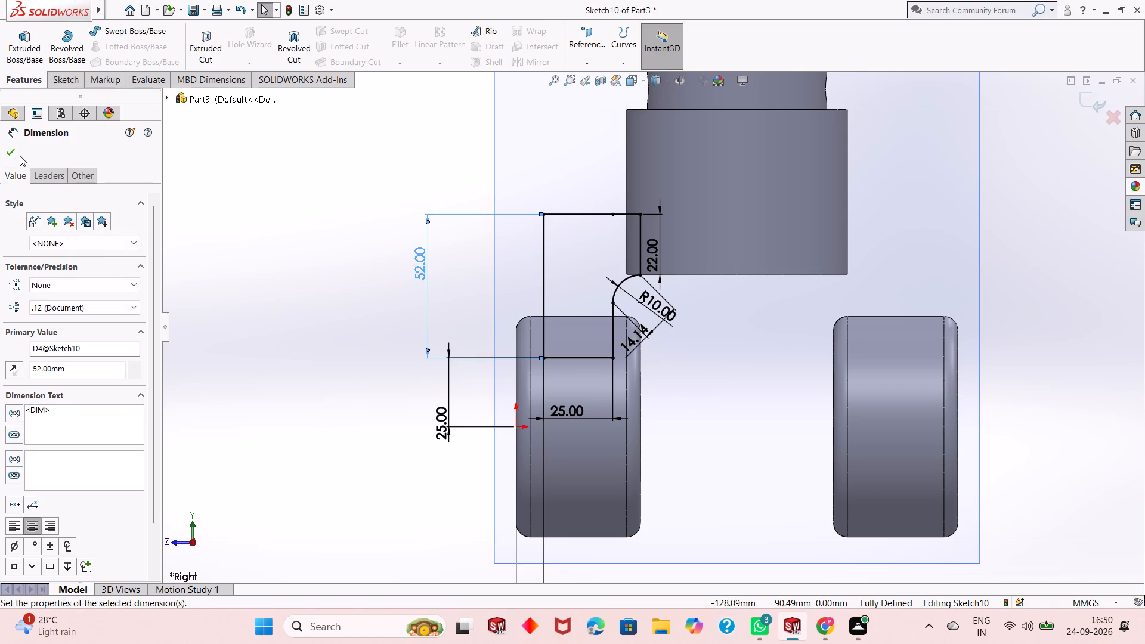
{"action": "left_click", "coordinate": [4, 156]}
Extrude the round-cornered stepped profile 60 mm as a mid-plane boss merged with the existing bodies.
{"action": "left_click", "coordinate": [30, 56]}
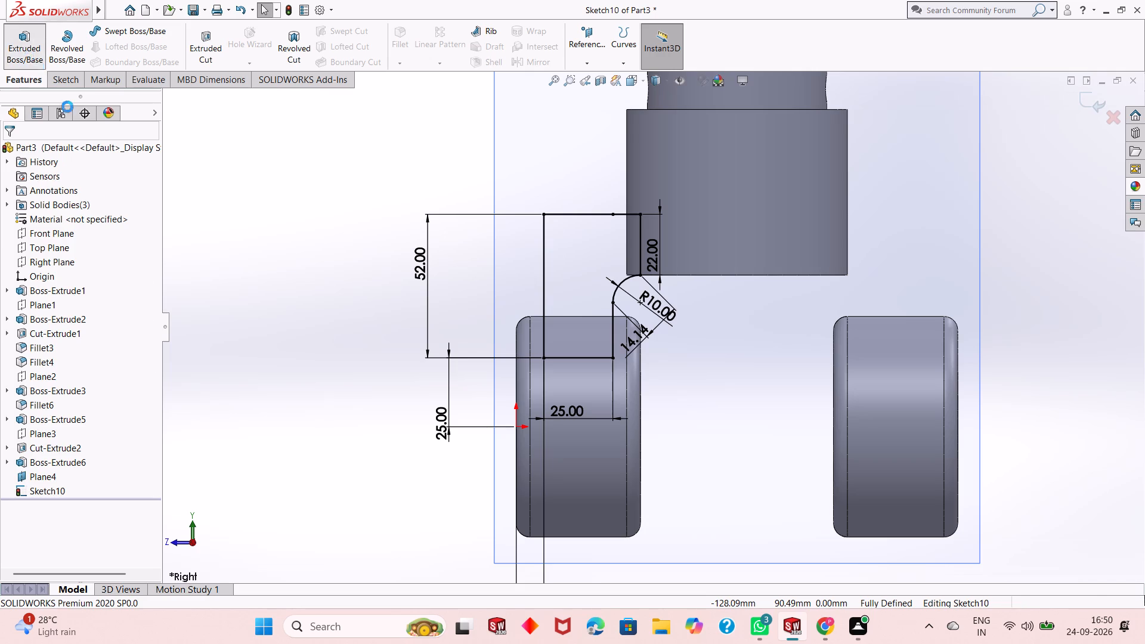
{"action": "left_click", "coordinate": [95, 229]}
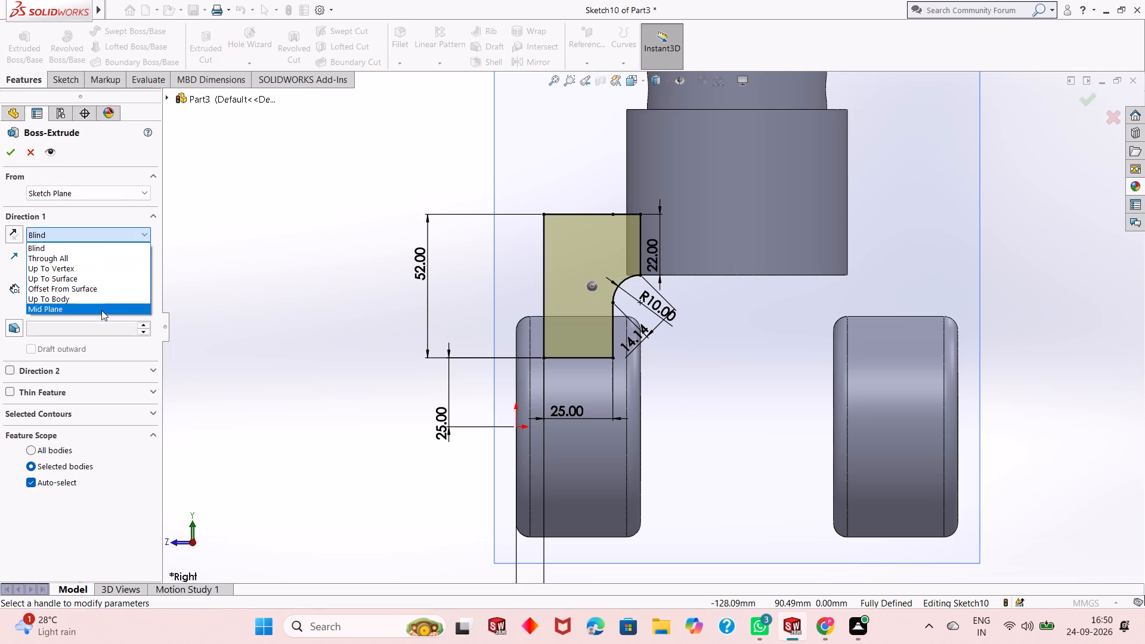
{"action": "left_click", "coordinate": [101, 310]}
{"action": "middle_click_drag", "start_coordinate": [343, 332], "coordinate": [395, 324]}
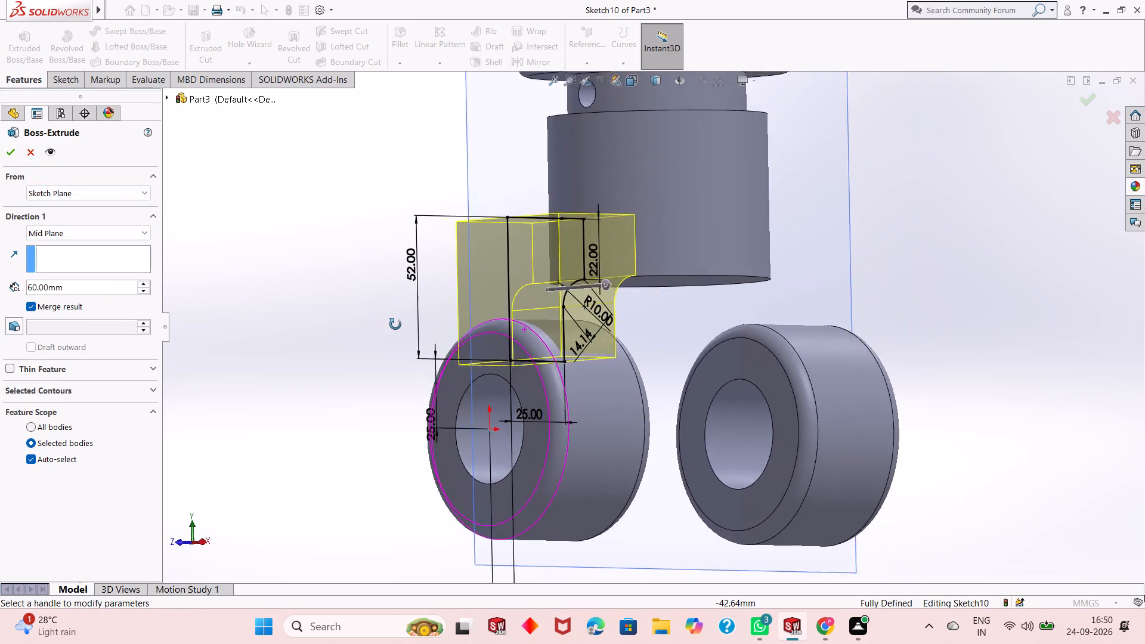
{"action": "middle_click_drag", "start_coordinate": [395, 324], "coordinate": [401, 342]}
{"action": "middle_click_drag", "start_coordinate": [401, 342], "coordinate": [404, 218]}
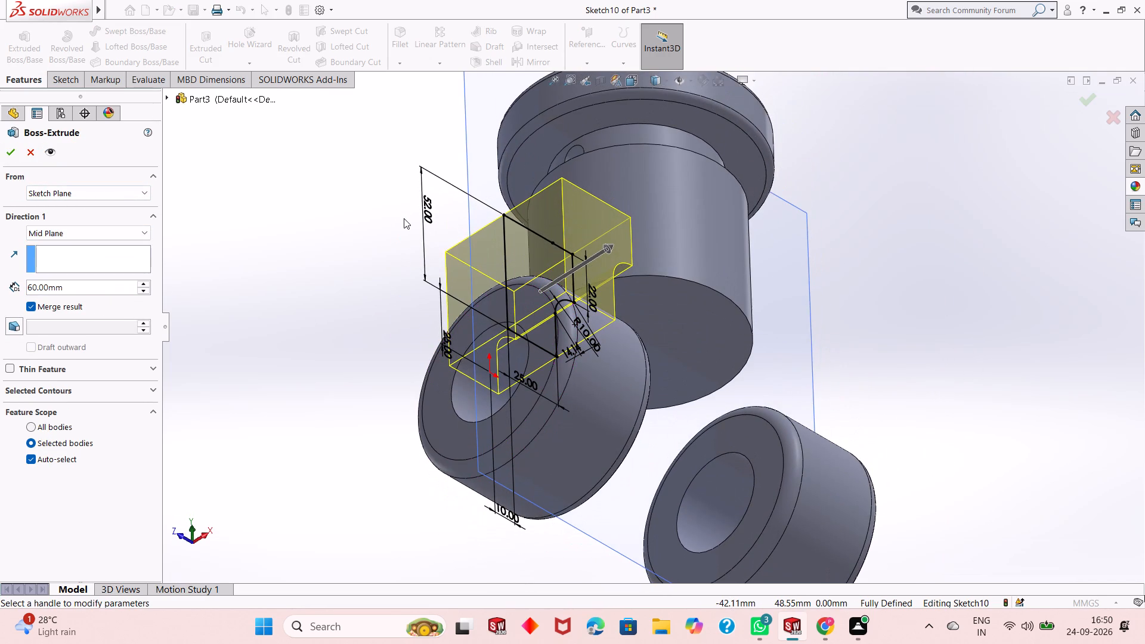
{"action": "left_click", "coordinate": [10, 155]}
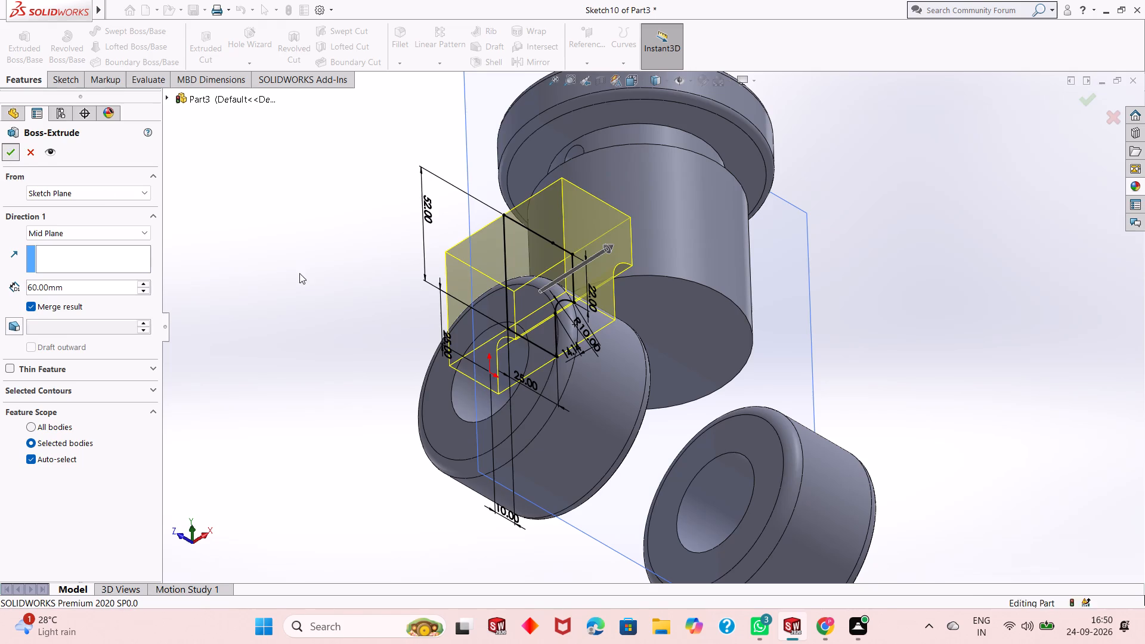
Examine from several angles and up close where the extruded block's bottom corners and edges meet the bored cylinder.
{"action": "middle_click_drag", "start_coordinate": [586, 330], "coordinate": [547, 430]}
{"action": "left_click", "coordinate": [146, 220]}
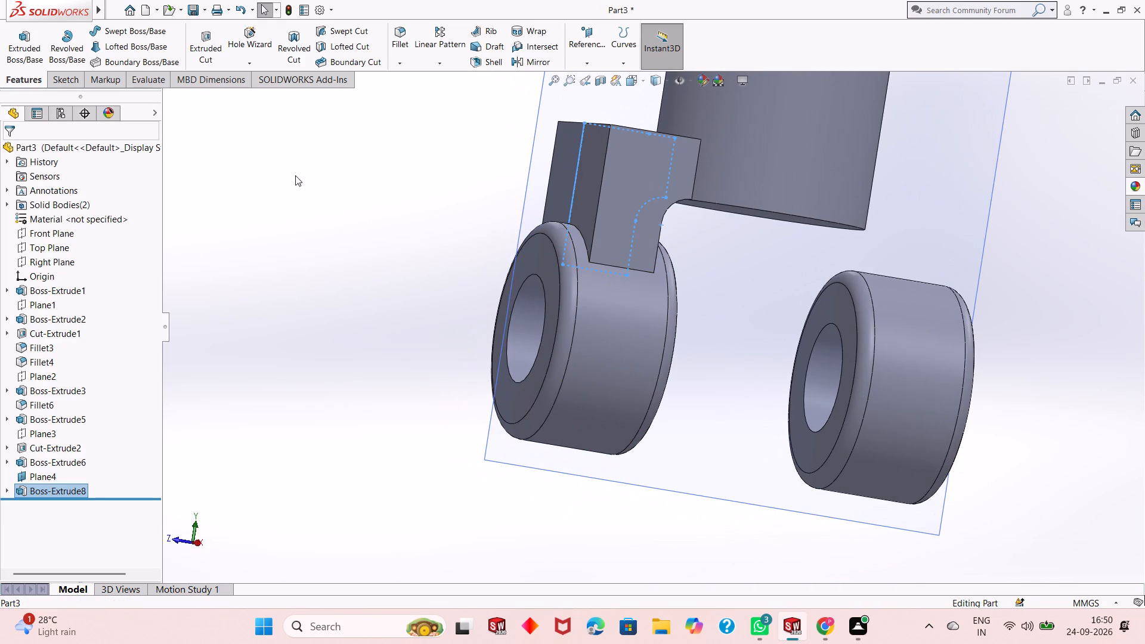
{"action": "scroll", "coordinate": [624, 168], "scroll_direction": "down", "scroll_amount": 3}
{"action": "left_click", "coordinate": [278, 316]}
{"action": "scroll", "coordinate": [515, 280], "scroll_direction": "up", "scroll_amount": 1}
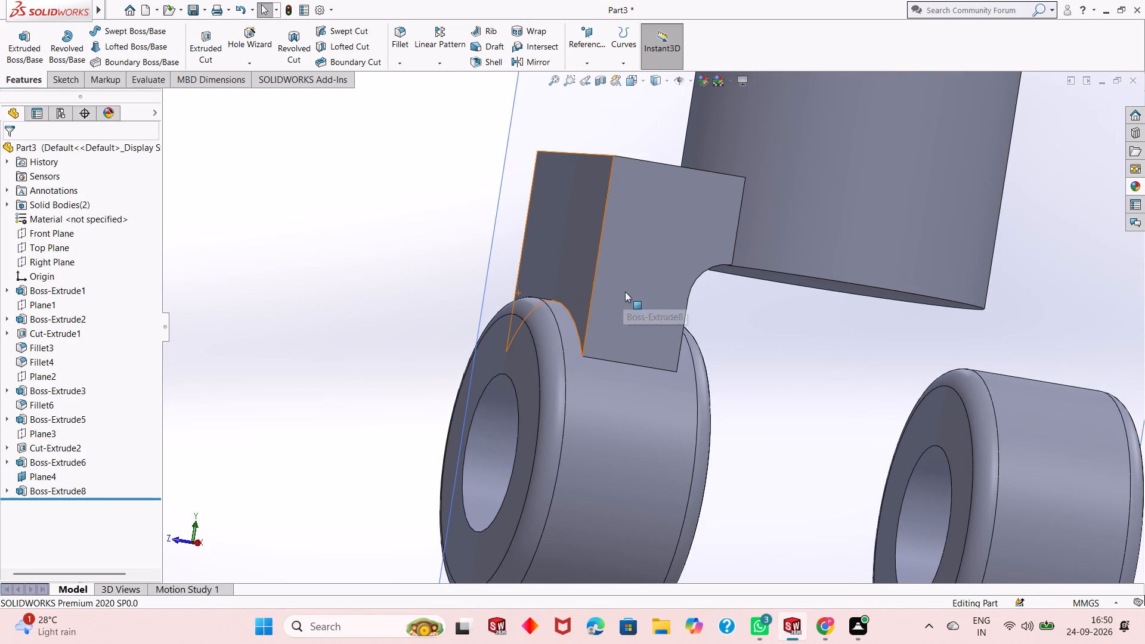
{"action": "middle_click_drag", "start_coordinate": [627, 305], "coordinate": [772, 320]}
{"action": "scroll", "coordinate": [443, 374], "scroll_direction": "down", "scroll_amount": 1}
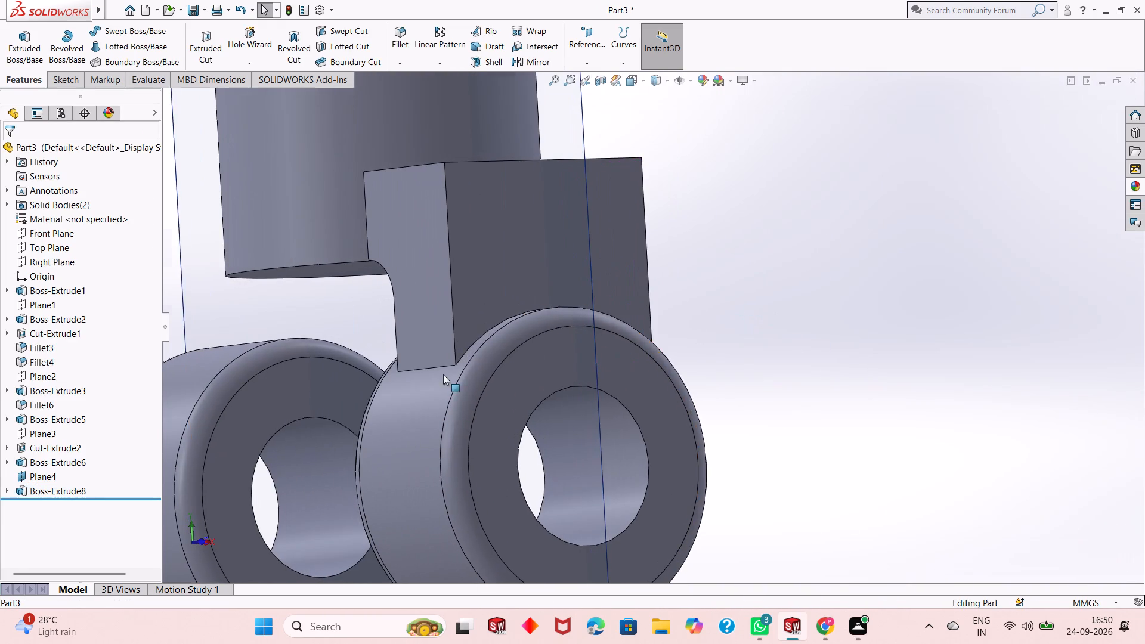
{"action": "scroll", "coordinate": [443, 374], "scroll_direction": "down", "scroll_amount": 6}
{"action": "middle_click_drag", "start_coordinate": [462, 407], "coordinate": [474, 309]}
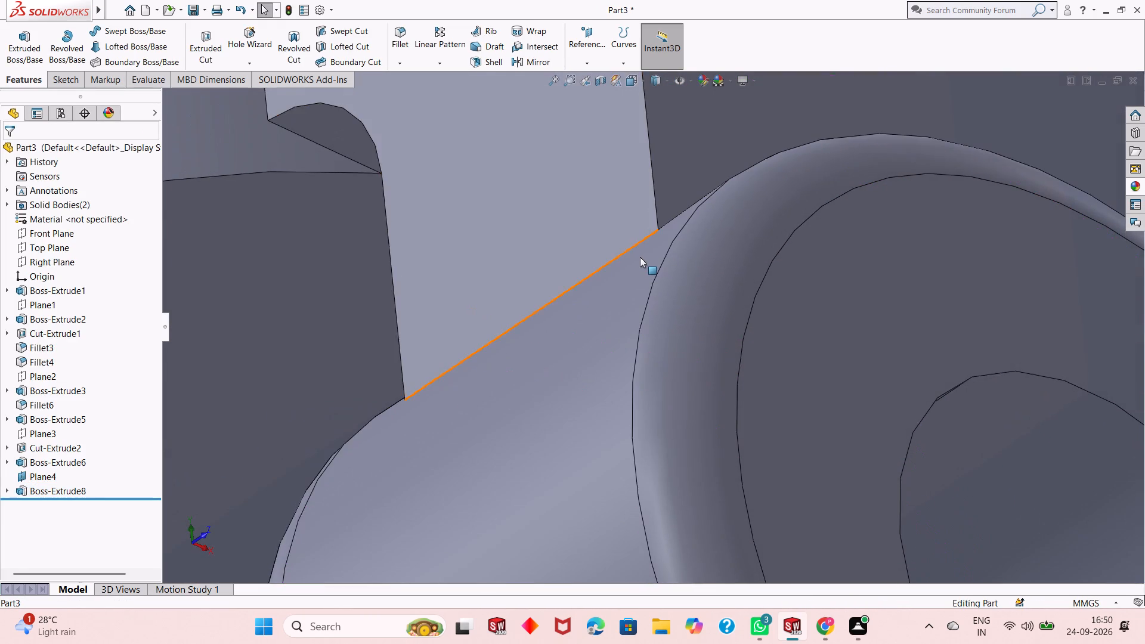
{"action": "scroll", "coordinate": [640, 257], "scroll_direction": "down", "scroll_amount": 10}
{"action": "scroll", "coordinate": [774, 238], "scroll_direction": "down", "scroll_amount": 5}
{"action": "scroll", "coordinate": [708, 137], "scroll_direction": "down", "scroll_amount": 4}
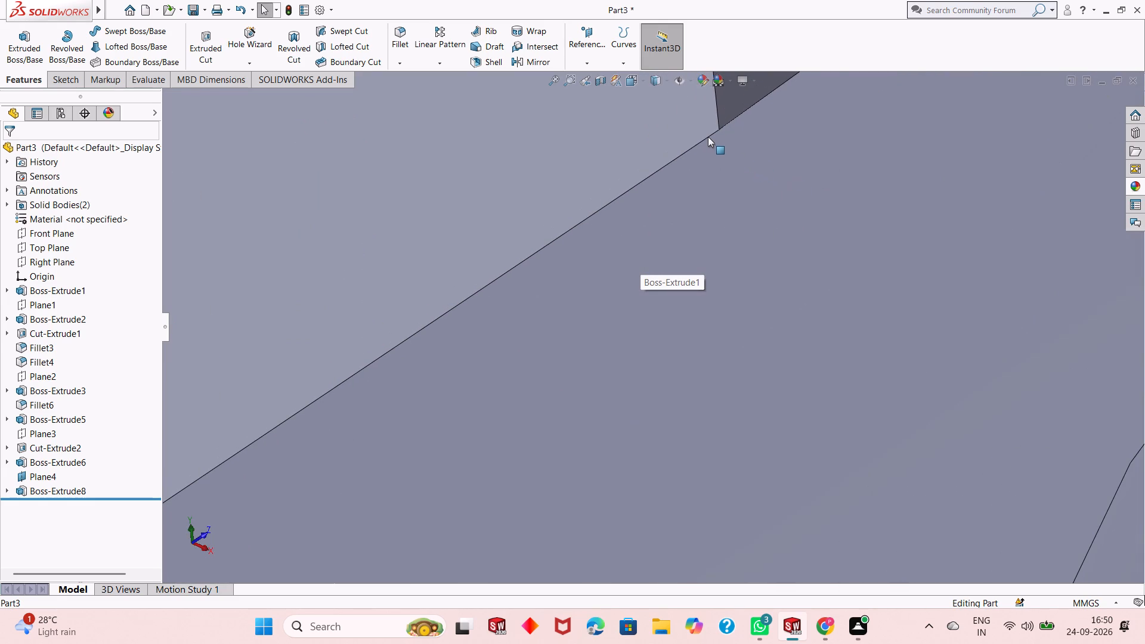
{"action": "scroll", "coordinate": [708, 224], "scroll_direction": "up", "scroll_amount": 20}
{"action": "scroll", "coordinate": [708, 224], "scroll_direction": "up", "scroll_amount": 1}
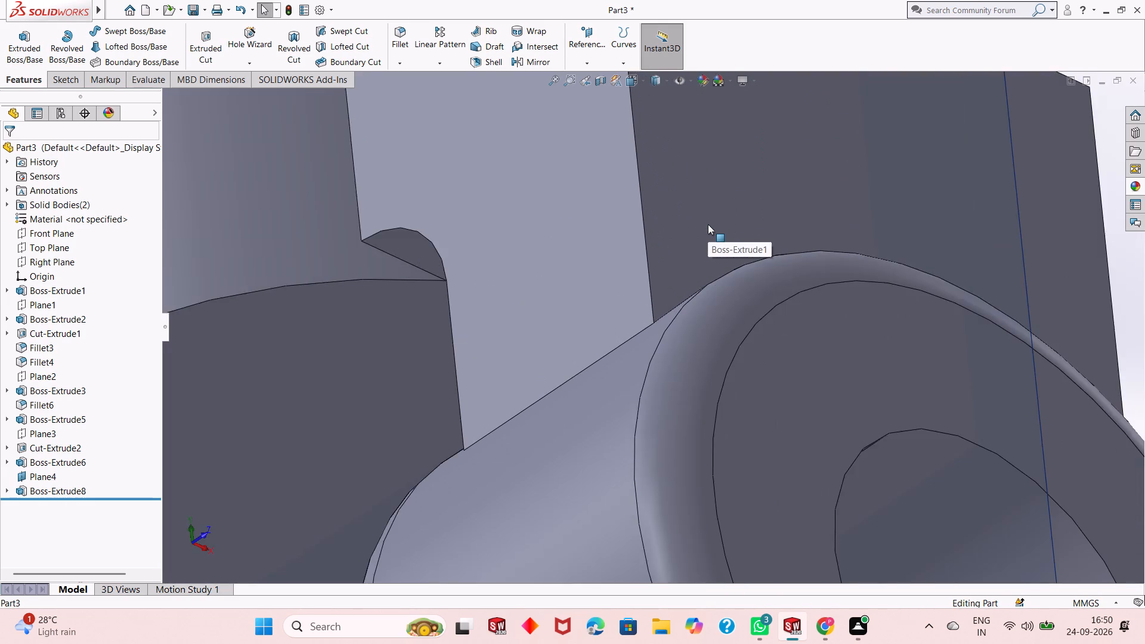
{"action": "middle_click_drag", "start_coordinate": [708, 224], "coordinate": [708, 298]}
{"action": "scroll", "coordinate": [698, 312], "scroll_direction": "up", "scroll_amount": 2}
{"action": "middle_click_drag", "start_coordinate": [689, 339], "coordinate": [690, 355]}
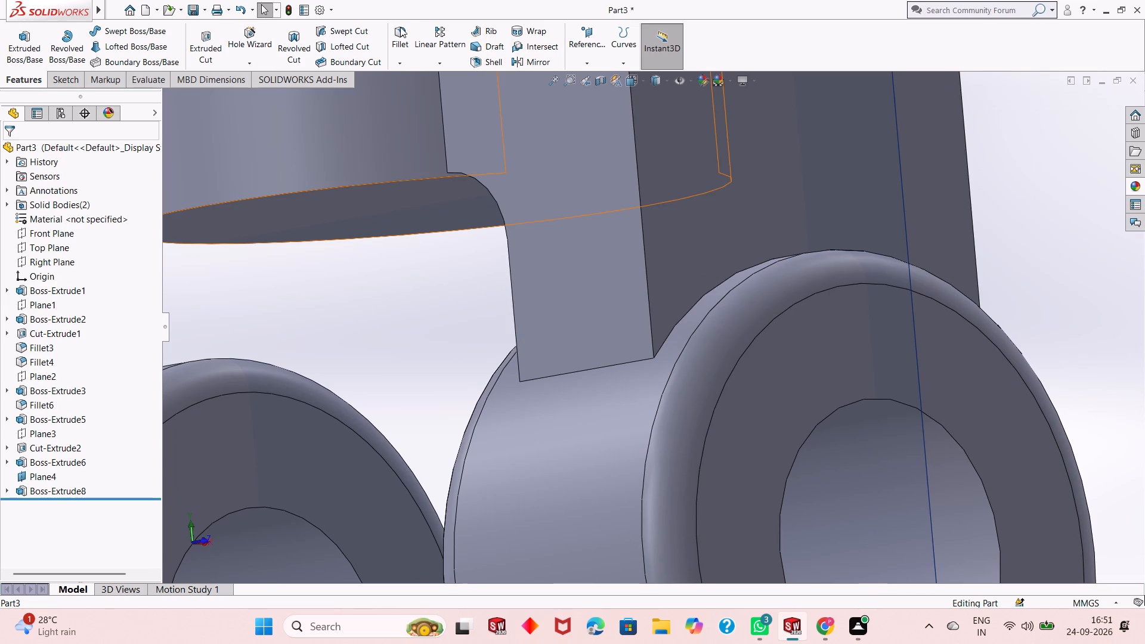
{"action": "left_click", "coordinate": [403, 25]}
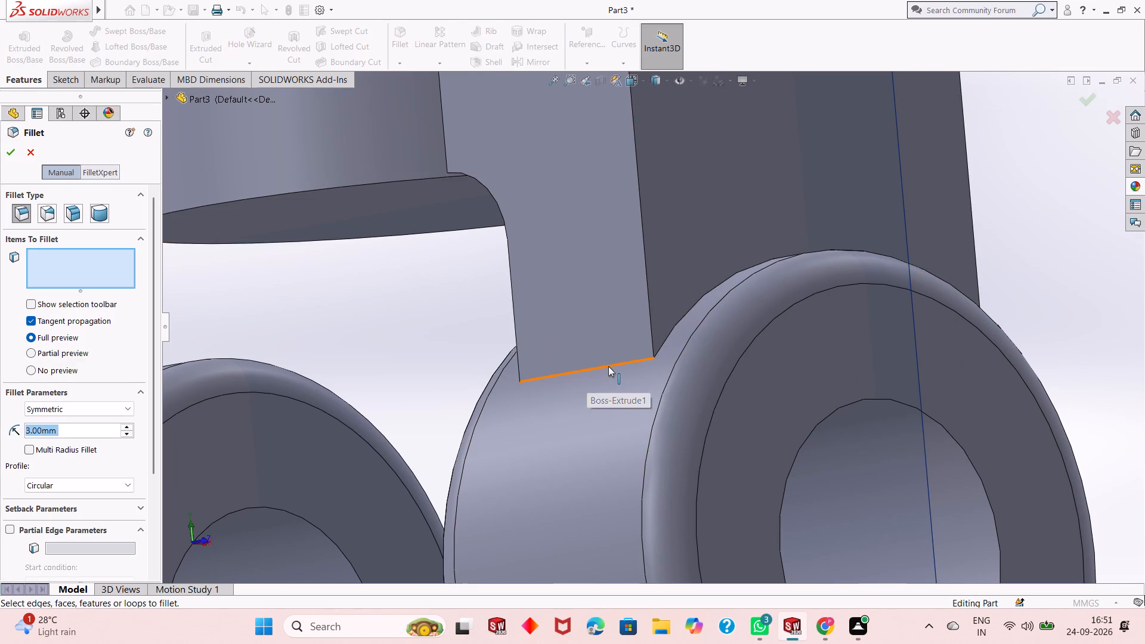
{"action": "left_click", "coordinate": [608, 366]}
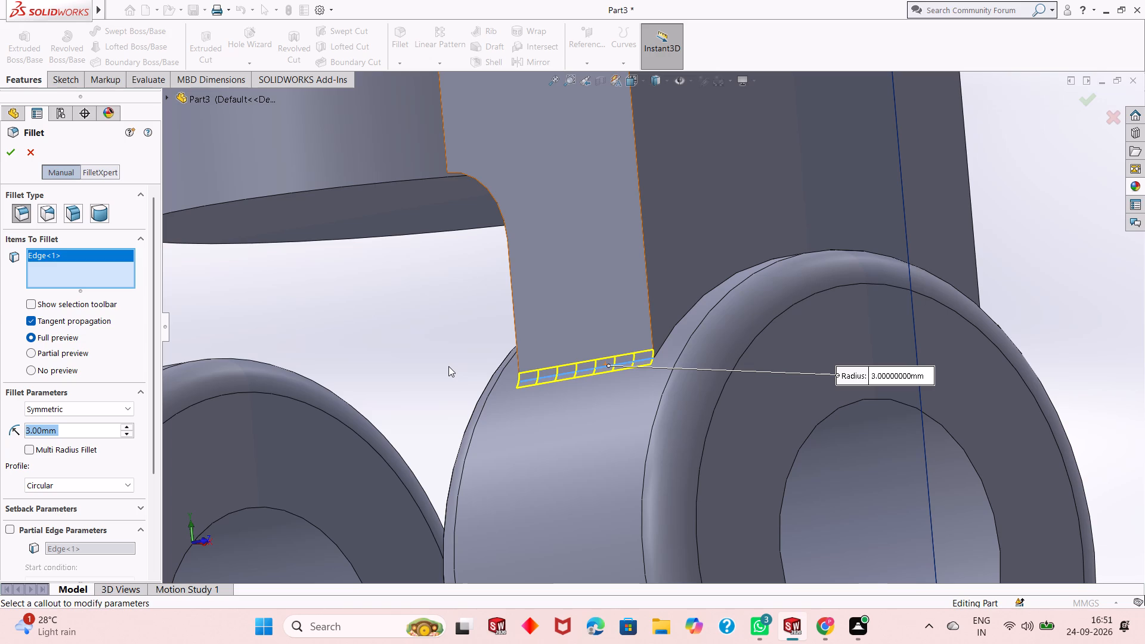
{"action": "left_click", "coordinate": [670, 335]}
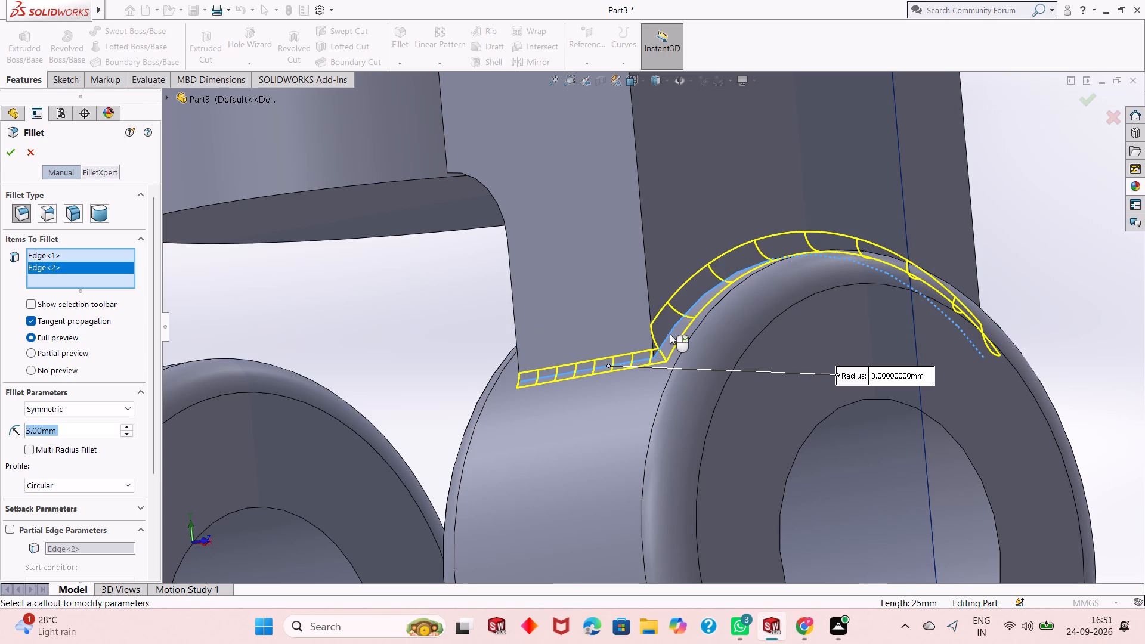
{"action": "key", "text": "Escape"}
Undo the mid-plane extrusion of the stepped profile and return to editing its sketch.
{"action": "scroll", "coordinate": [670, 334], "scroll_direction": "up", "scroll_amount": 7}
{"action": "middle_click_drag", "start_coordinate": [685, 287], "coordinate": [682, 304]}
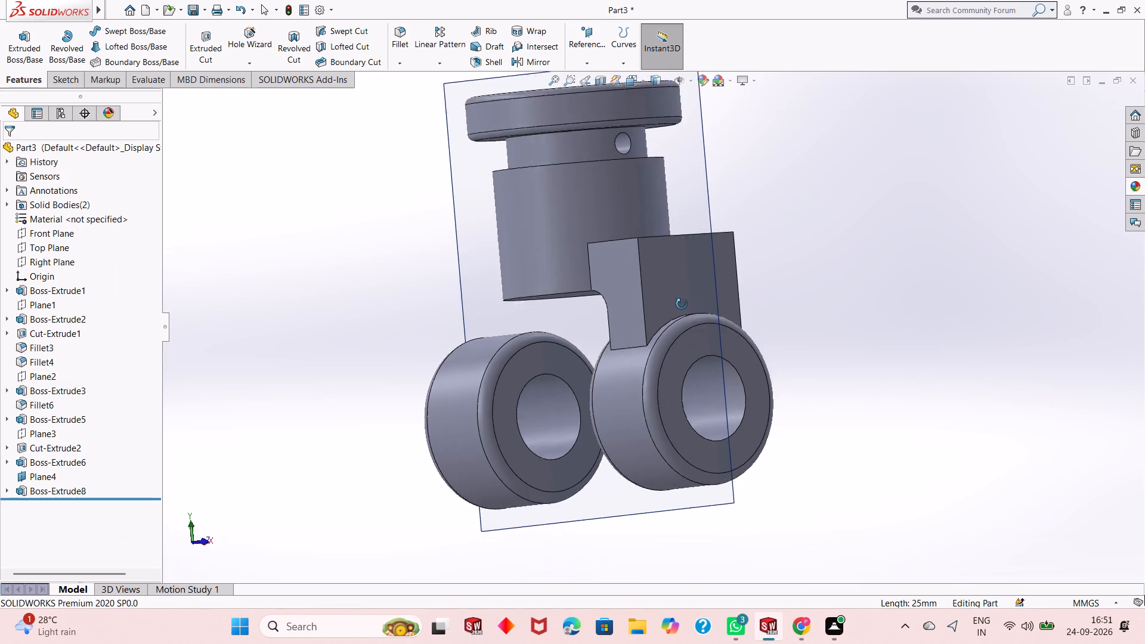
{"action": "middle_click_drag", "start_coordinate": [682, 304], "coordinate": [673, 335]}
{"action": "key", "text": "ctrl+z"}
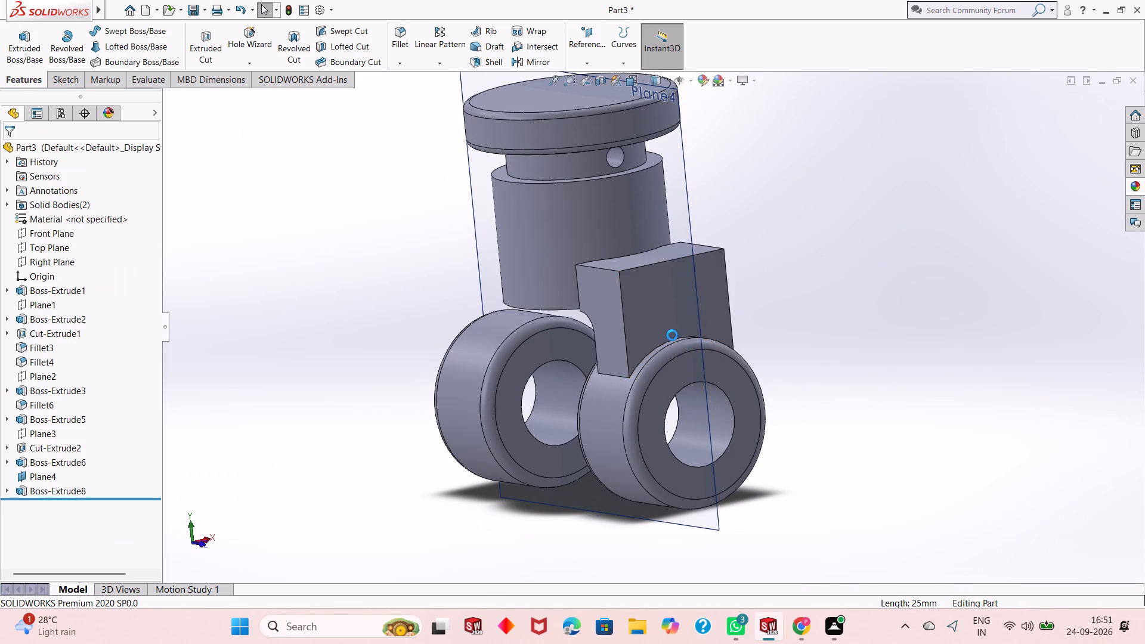
Sketch a corner rectangle about 22 mm wide, rising from the upper part of the other bored cylinder to slightly above the stepped profile's top.
{"action": "scroll", "coordinate": [669, 338], "scroll_direction": "up", "scroll_amount": 3}
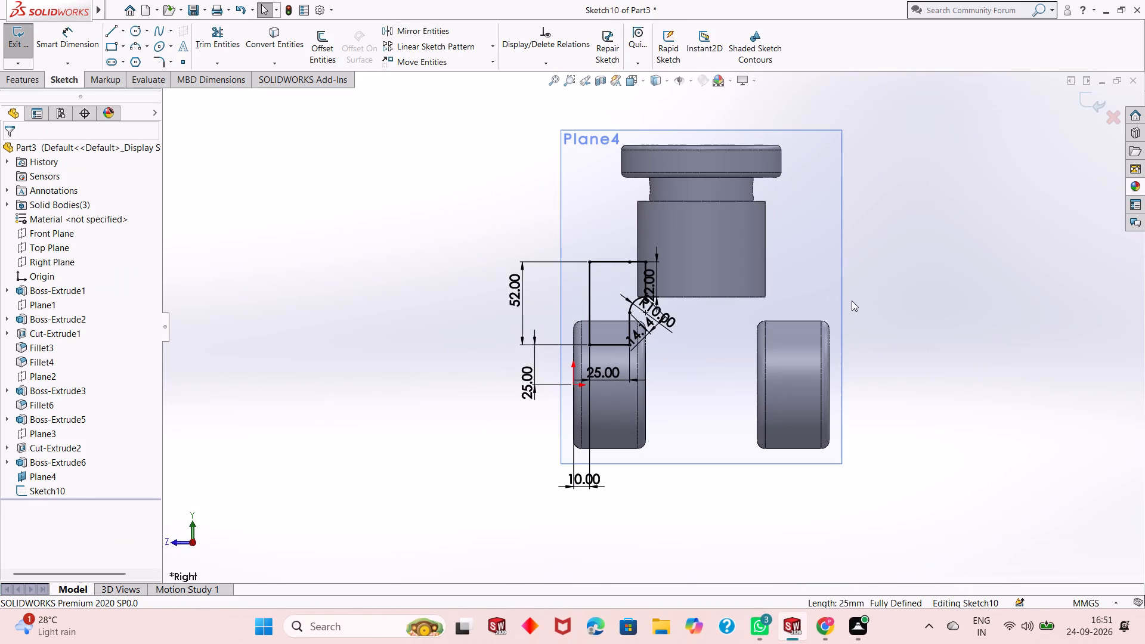
{"action": "scroll", "coordinate": [850, 299], "scroll_direction": "down", "scroll_amount": 2}
{"action": "scroll", "coordinate": [732, 425], "scroll_direction": "up", "scroll_amount": 1}
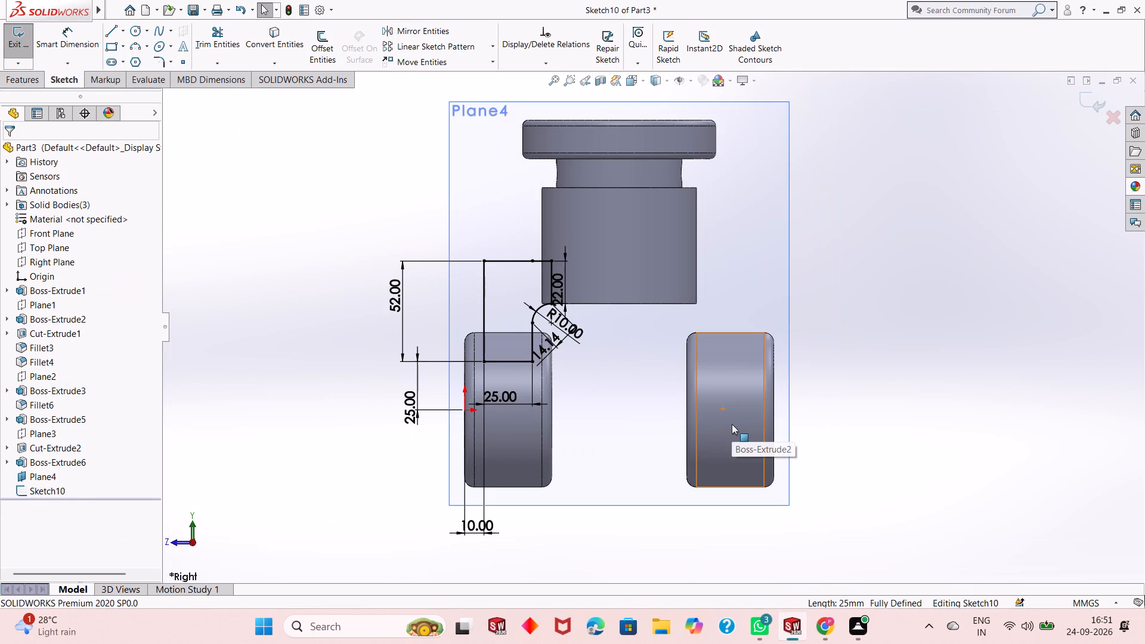
{"action": "scroll", "coordinate": [731, 424], "scroll_direction": "up", "scroll_amount": 1}
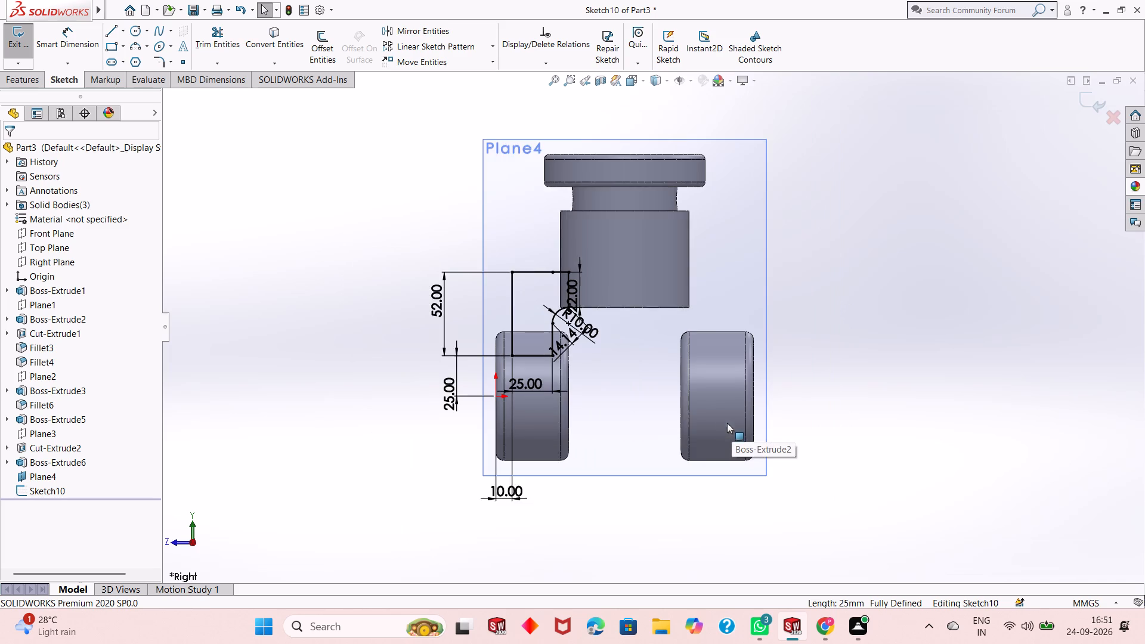
{"action": "scroll", "coordinate": [657, 325], "scroll_direction": "down", "scroll_amount": 1}
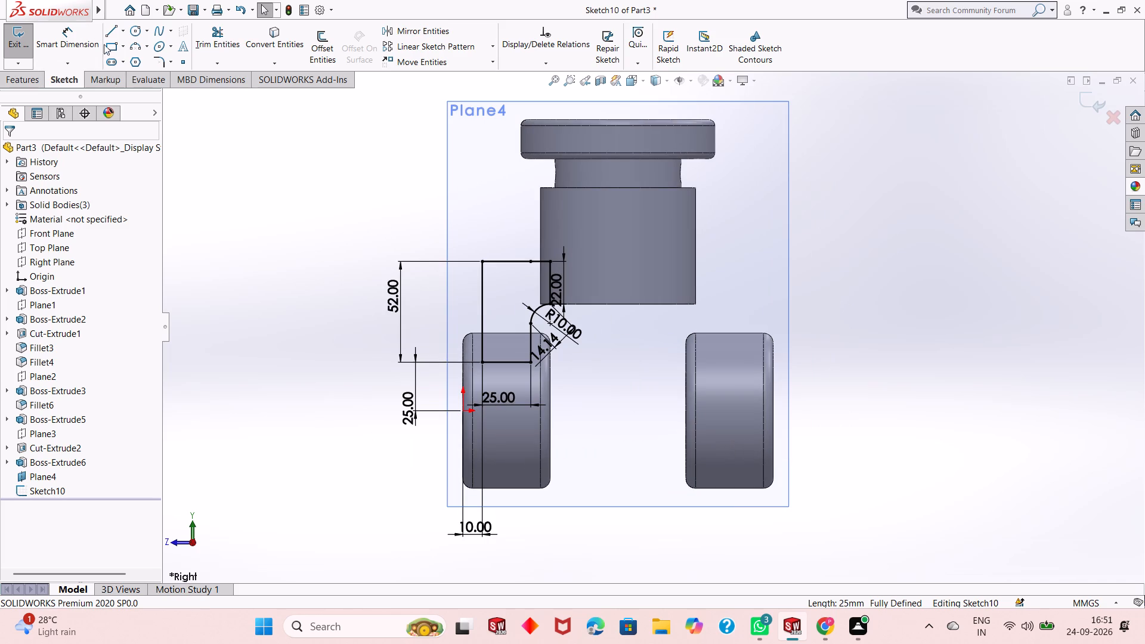
{"action": "left_click", "coordinate": [109, 47]}
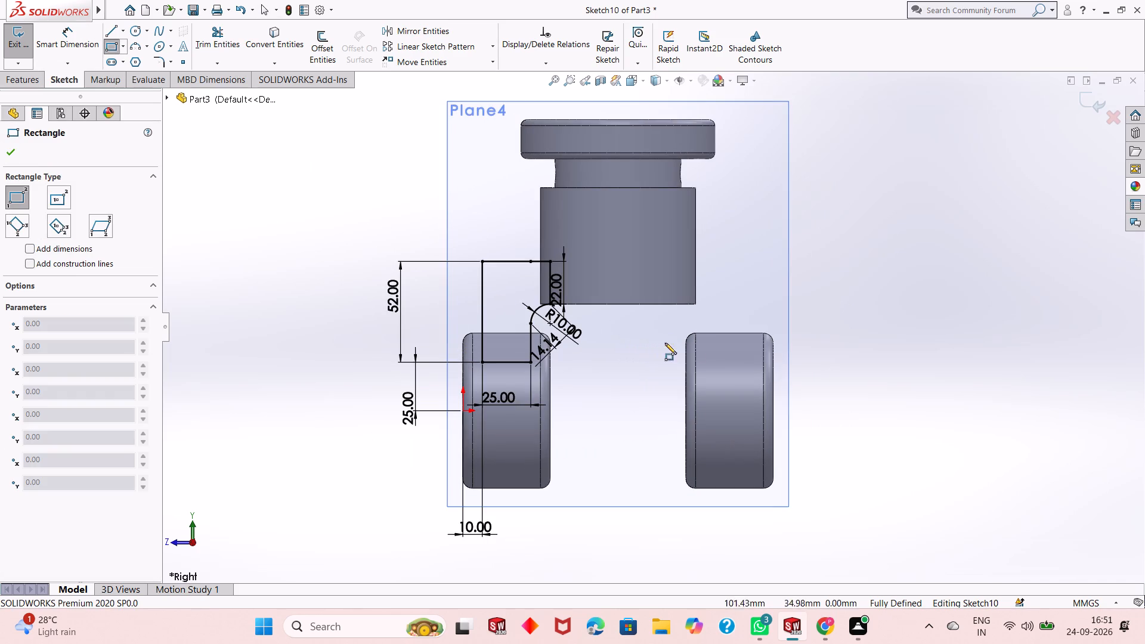
{"action": "left_click", "coordinate": [716, 354]}
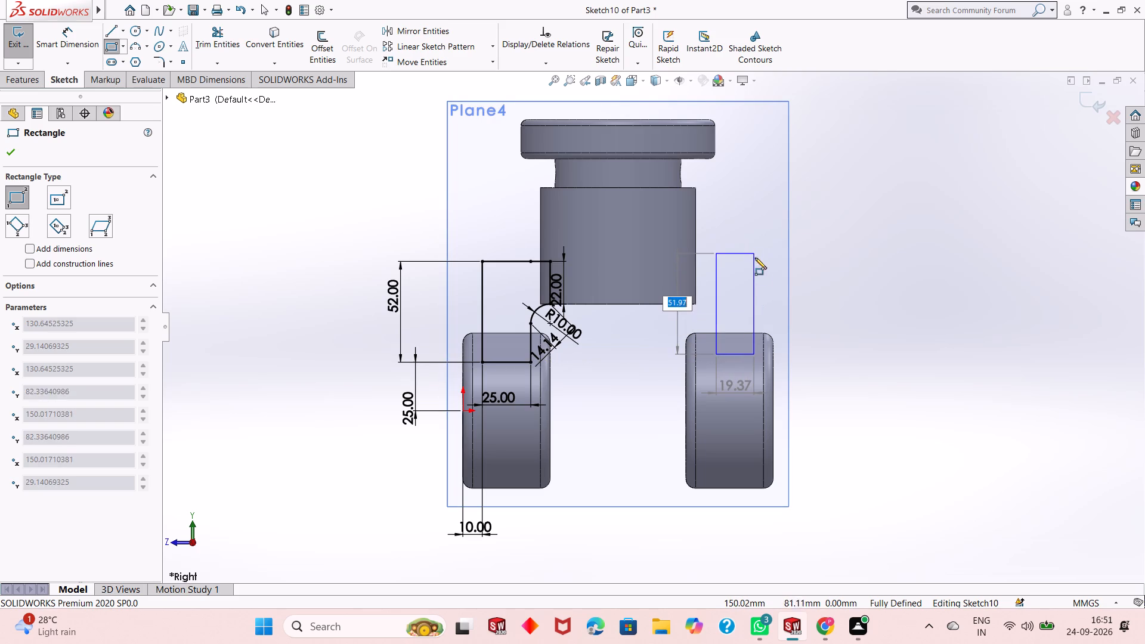
{"action": "left_click", "coordinate": [760, 255]}
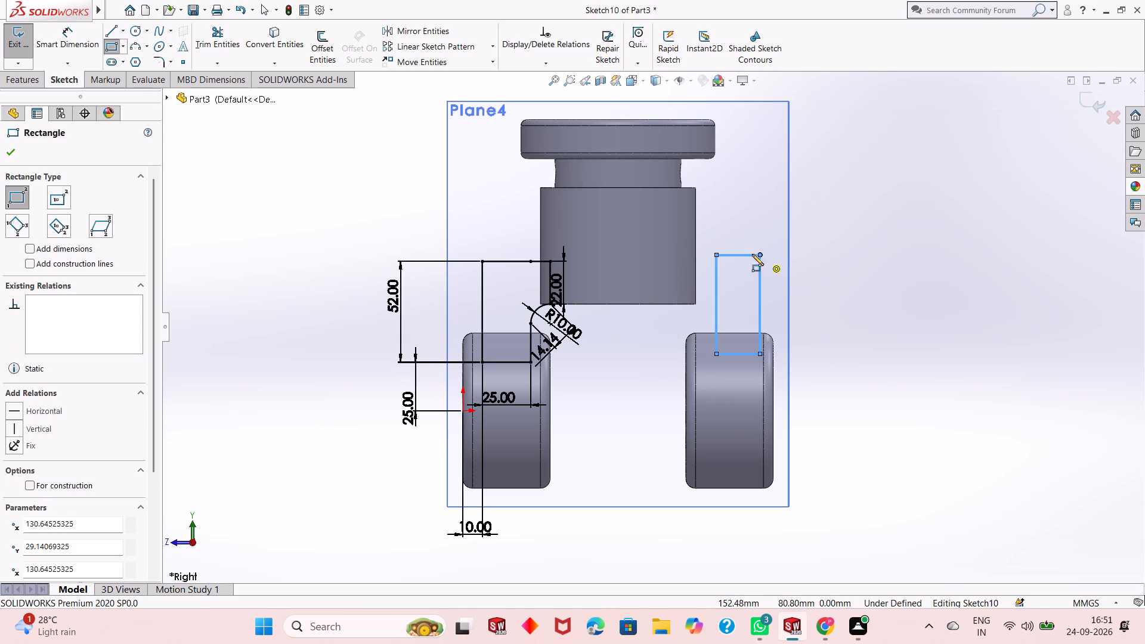
{"action": "right_click", "coordinate": [266, 207]}
{"action": "left_click", "coordinate": [289, 213]}
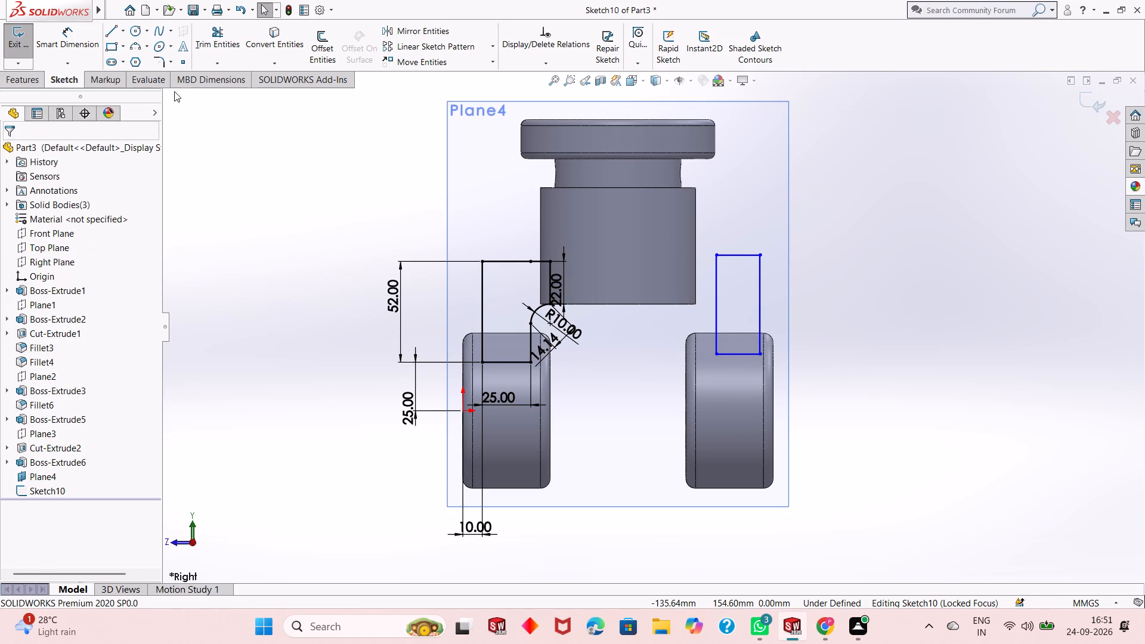
Dimension the new rectangle's bottom edge to a width of 25 mm.
{"action": "left_click", "coordinate": [84, 44]}
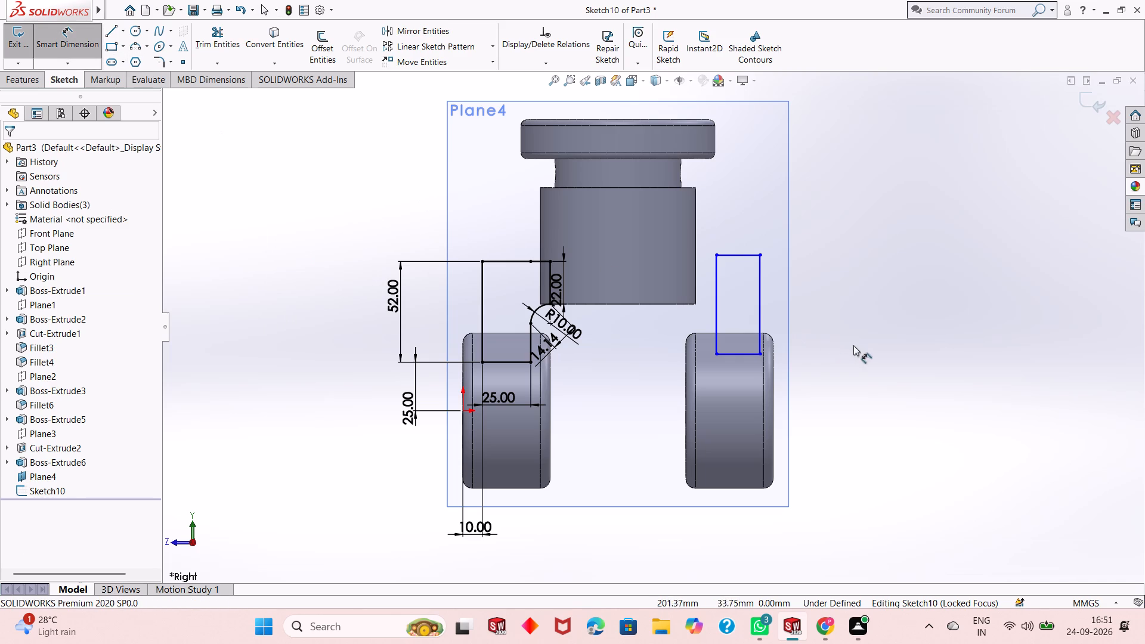
{"action": "scroll", "coordinate": [781, 300], "scroll_direction": "down", "scroll_amount": 2}
{"action": "scroll", "coordinate": [732, 352], "scroll_direction": "up", "scroll_amount": 2}
{"action": "scroll", "coordinate": [686, 379], "scroll_direction": "down", "scroll_amount": 1}
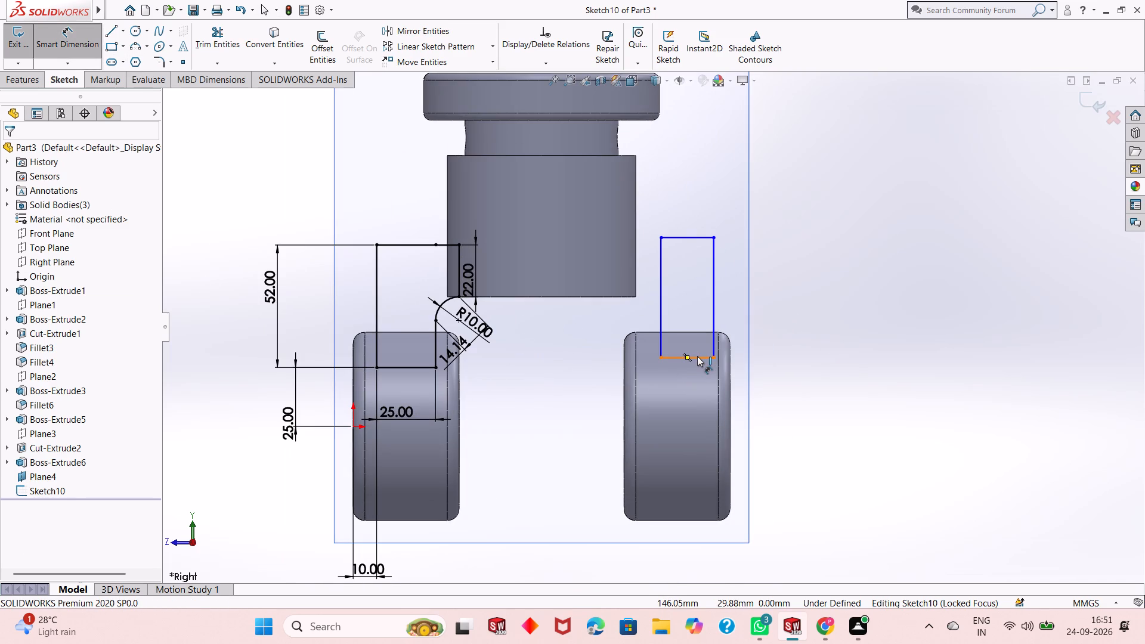
{"action": "left_click", "coordinate": [697, 356]}
{"action": "left_click", "coordinate": [697, 406]}
{"action": "type", "text": "25"}
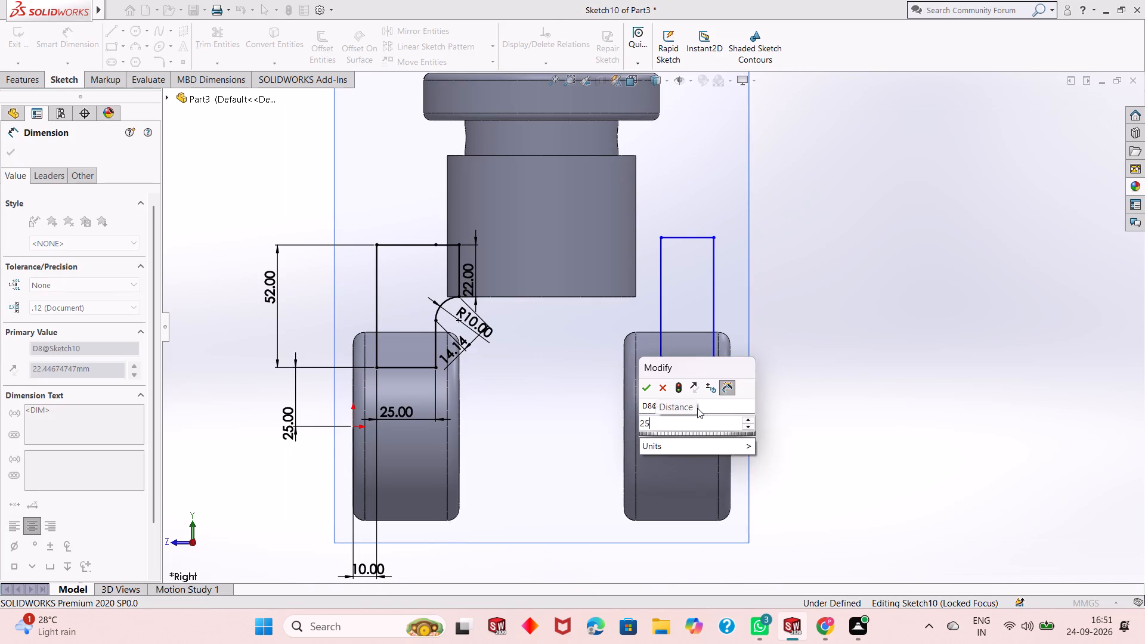
{"action": "key", "text": "Return"}
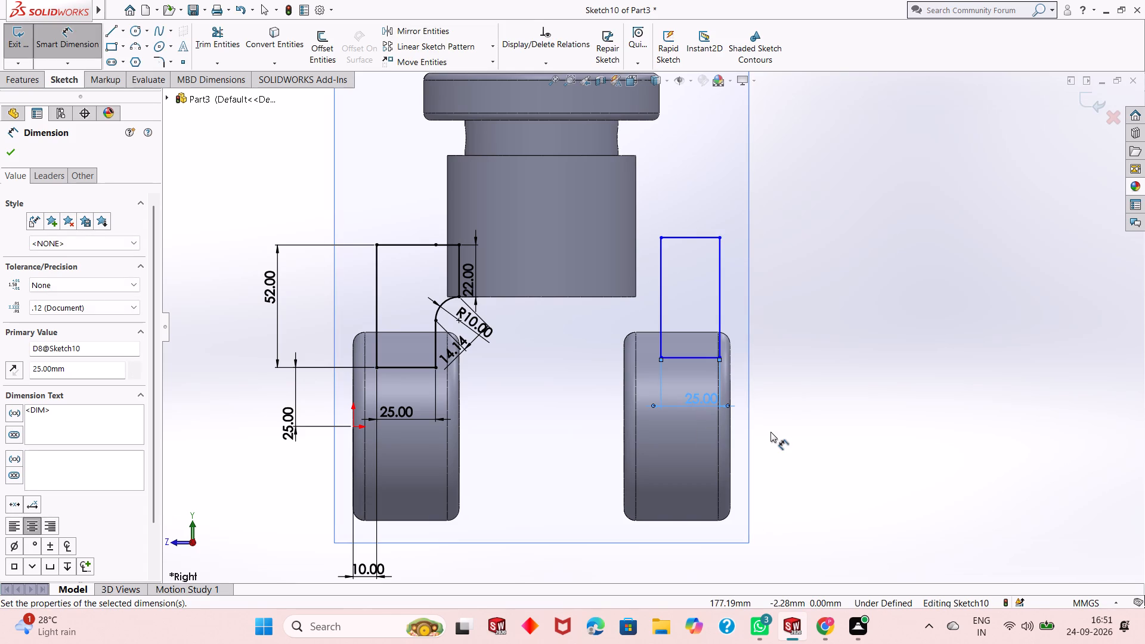
Start a dimension from the new rectangle's bottom corner nearest the stepped profile.
{"action": "left_click", "coordinate": [661, 357]}
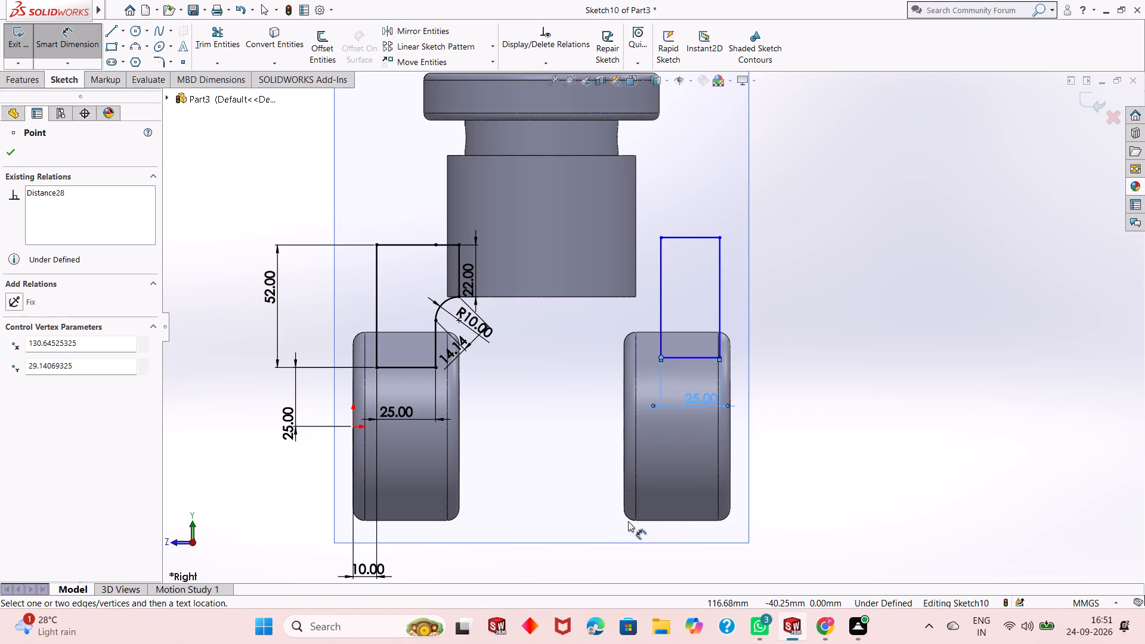
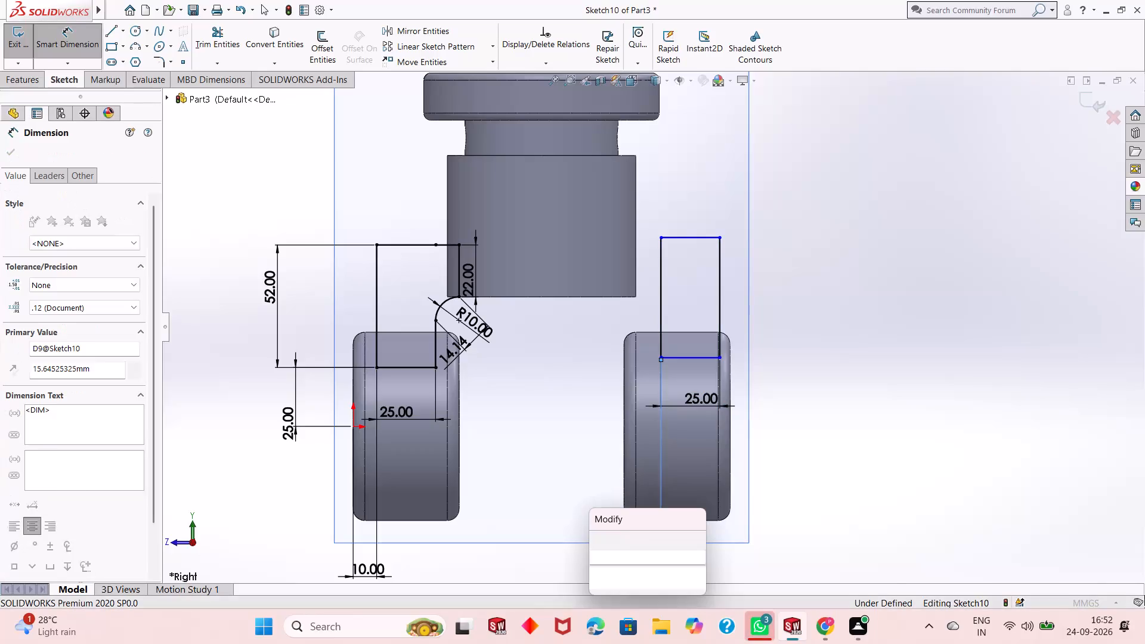
Set the distance from the other bored cylinder's inner face to the new rectangle's near bottom corner to 10 mm.
{"action": "type", "text": "10"}
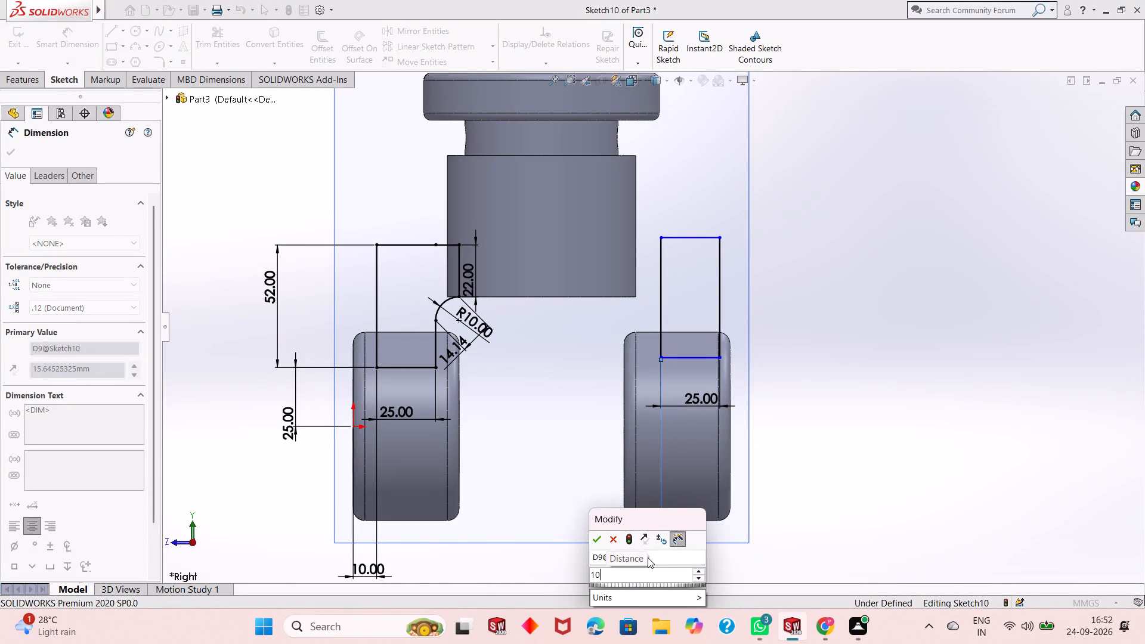
{"action": "key", "text": "Return"}
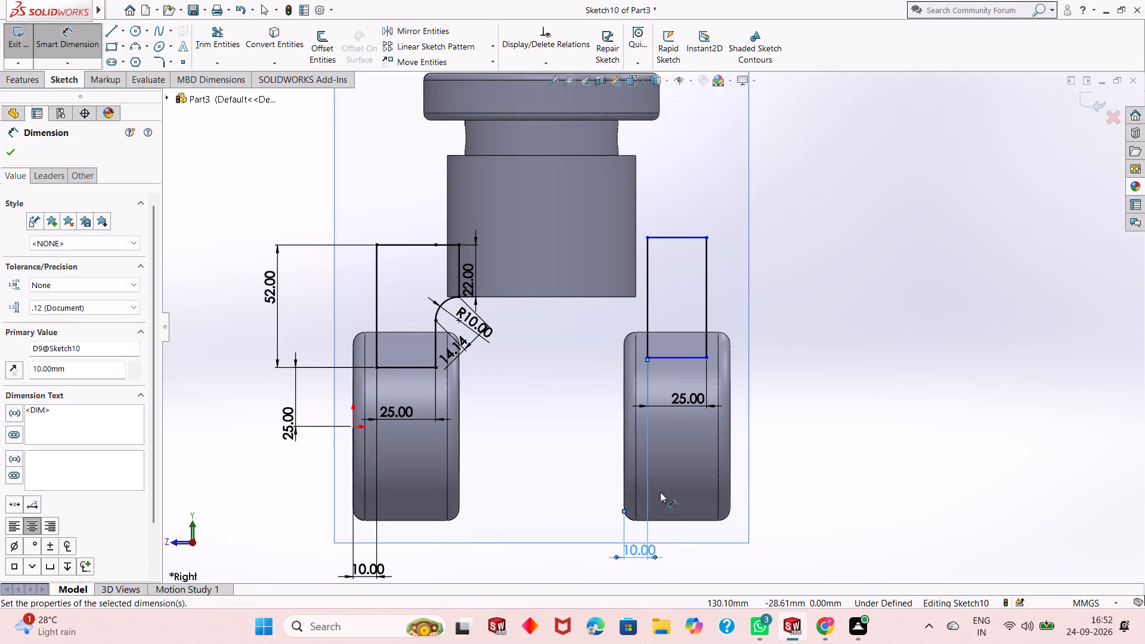
{"action": "scroll", "coordinate": [660, 492], "scroll_direction": "up", "scroll_amount": 1}
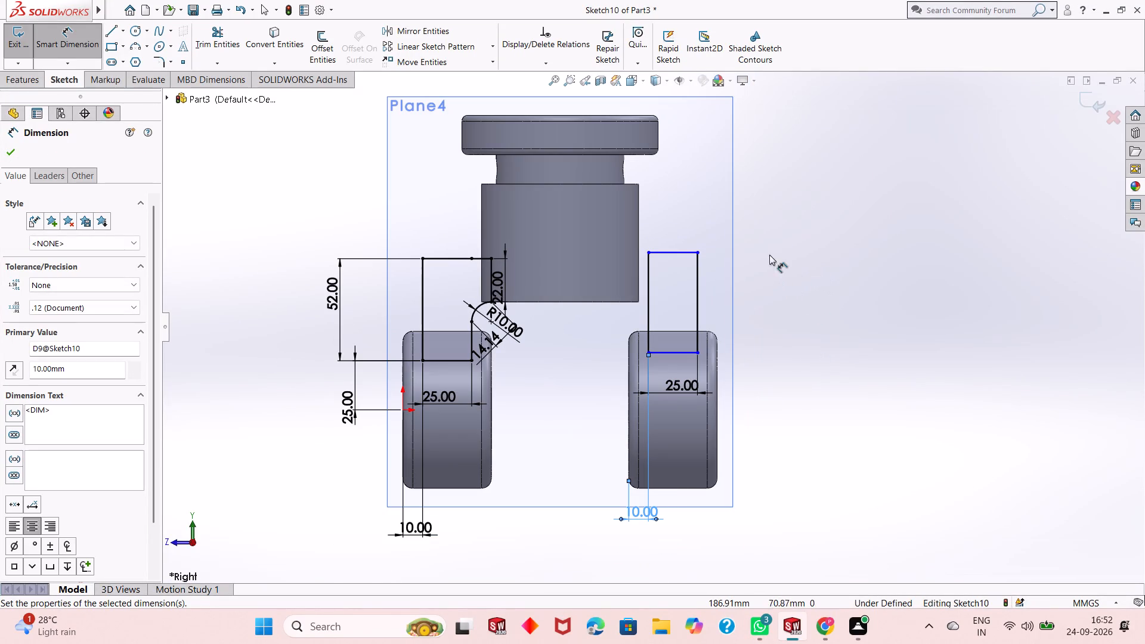
{"action": "right_click", "coordinate": [769, 235]}
{"action": "left_click", "coordinate": [793, 274]}
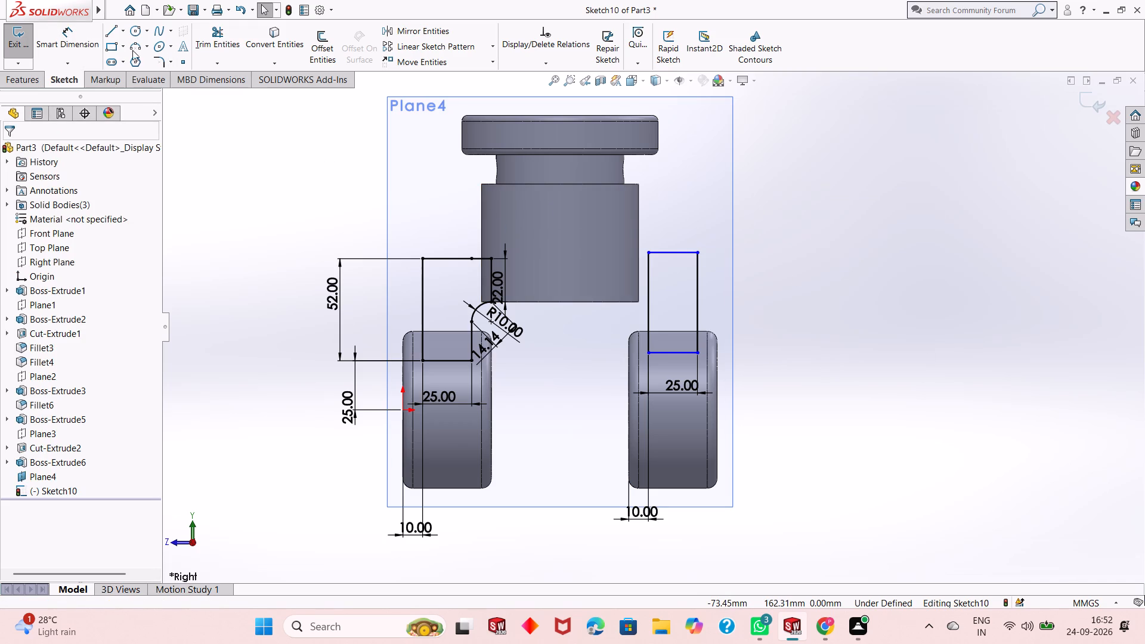
Dimension the new rectangle's outer vertical edge to a height of 52 mm.
{"action": "left_click", "coordinate": [86, 39]}
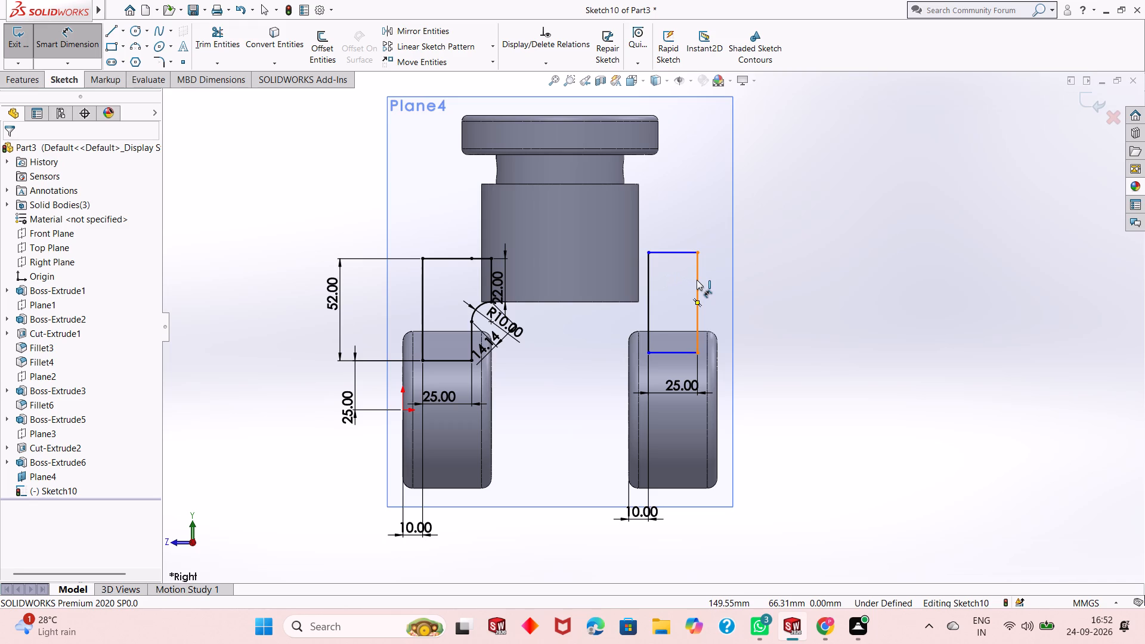
{"action": "left_click", "coordinate": [697, 280]}
{"action": "left_click", "coordinate": [790, 281]}
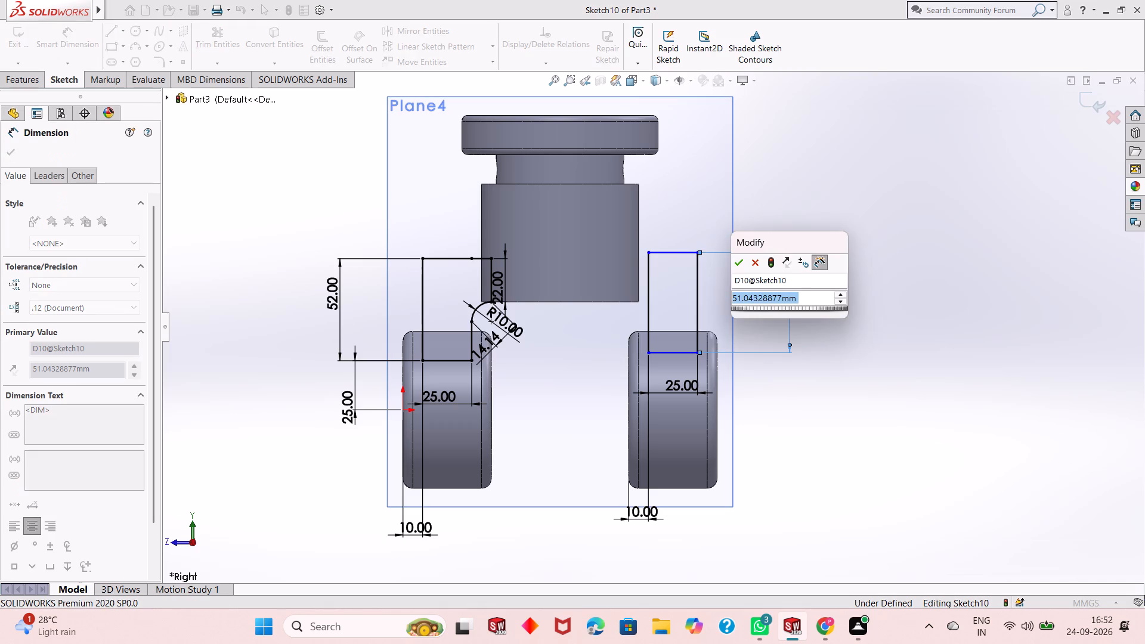
{"action": "type", "text": "52"}
{"action": "key", "text": "Return"}
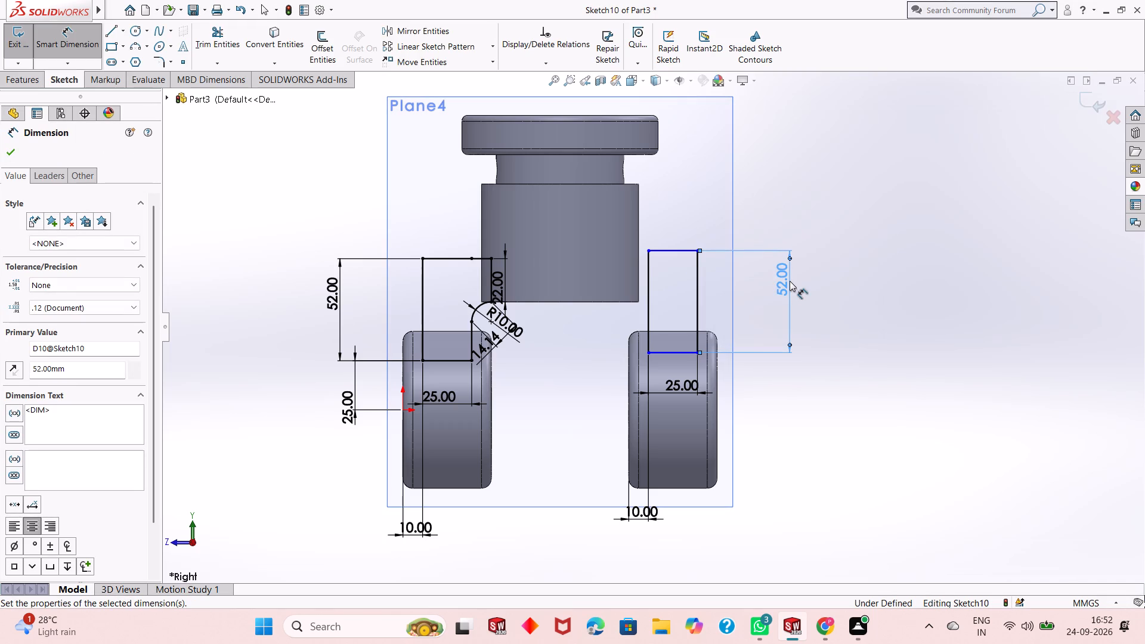
Dimension the new rectangle's inner bottom corner to 25 mm vertically above the origin.
{"action": "left_click", "coordinate": [648, 351]}
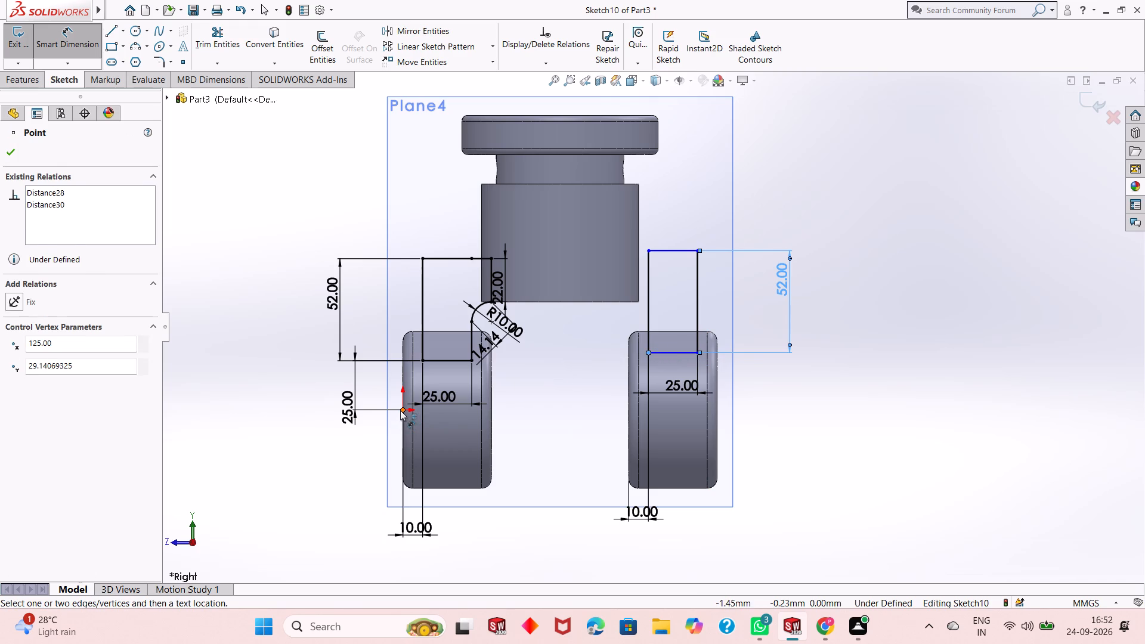
{"action": "left_click", "coordinate": [400, 410]}
{"action": "left_click", "coordinate": [788, 385]}
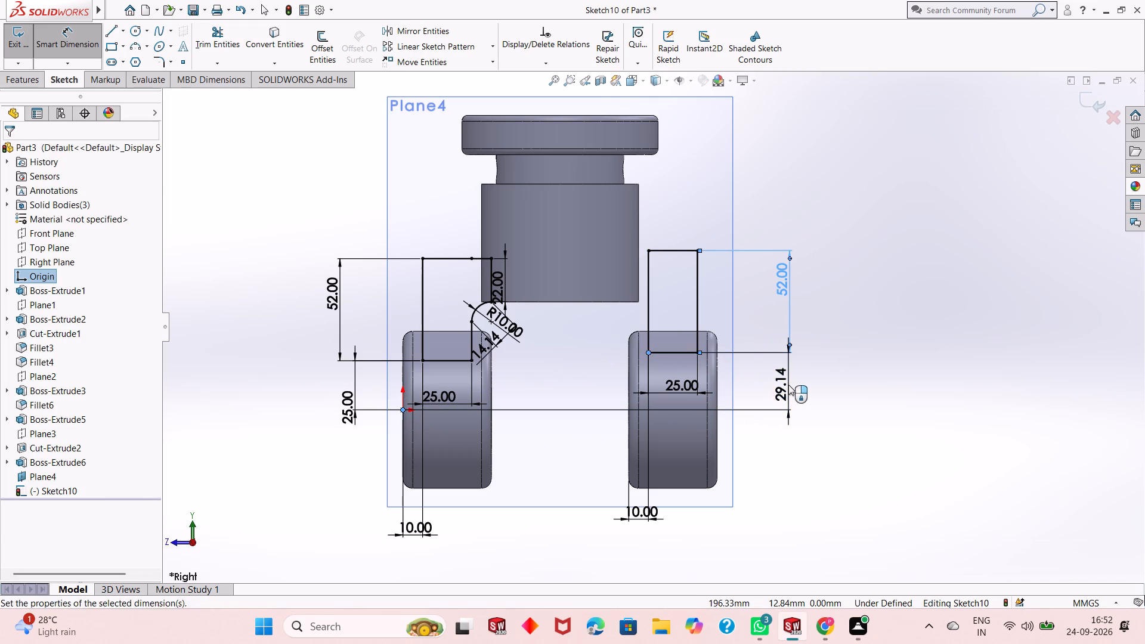
{"action": "type", "text": "25"}
{"action": "key", "text": "Return"}
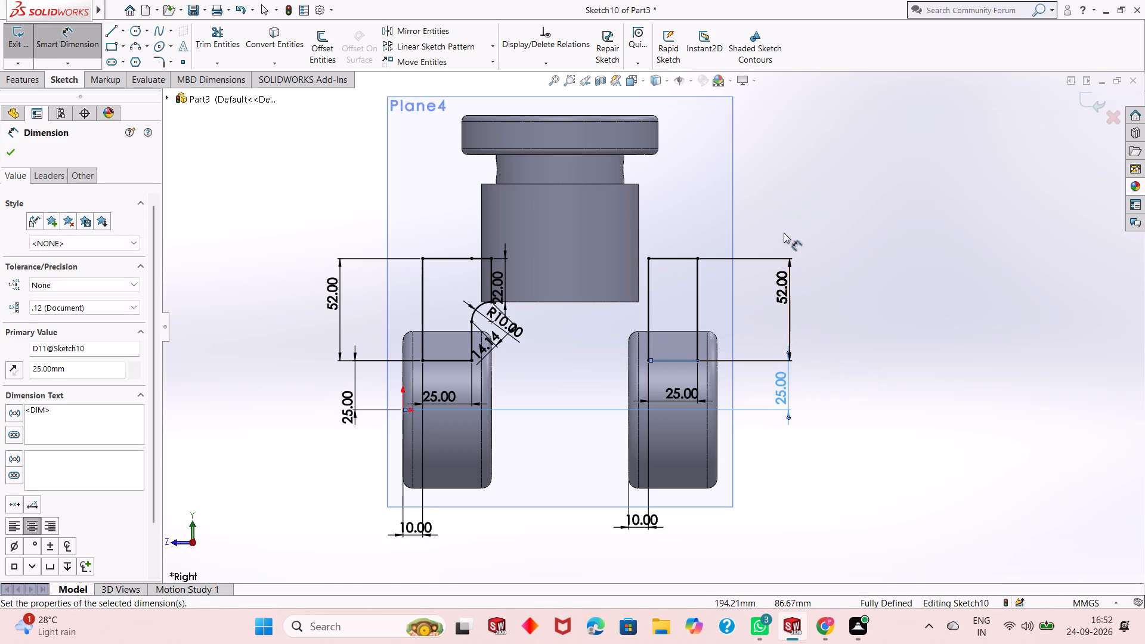
{"action": "right_click", "coordinate": [784, 197]}
{"action": "left_click", "coordinate": [822, 234]}
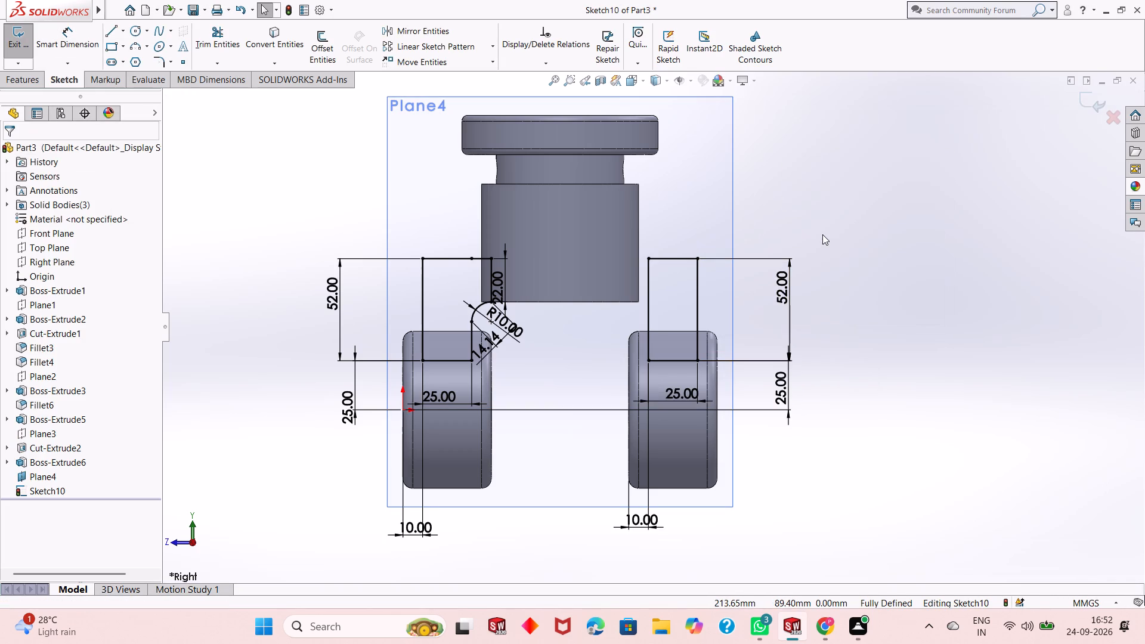
Draw a 10 mm horizontal line from the new rectangle's inner top corner toward the stepped profile.
{"action": "scroll", "coordinate": [637, 290], "scroll_direction": "down", "scroll_amount": 1}
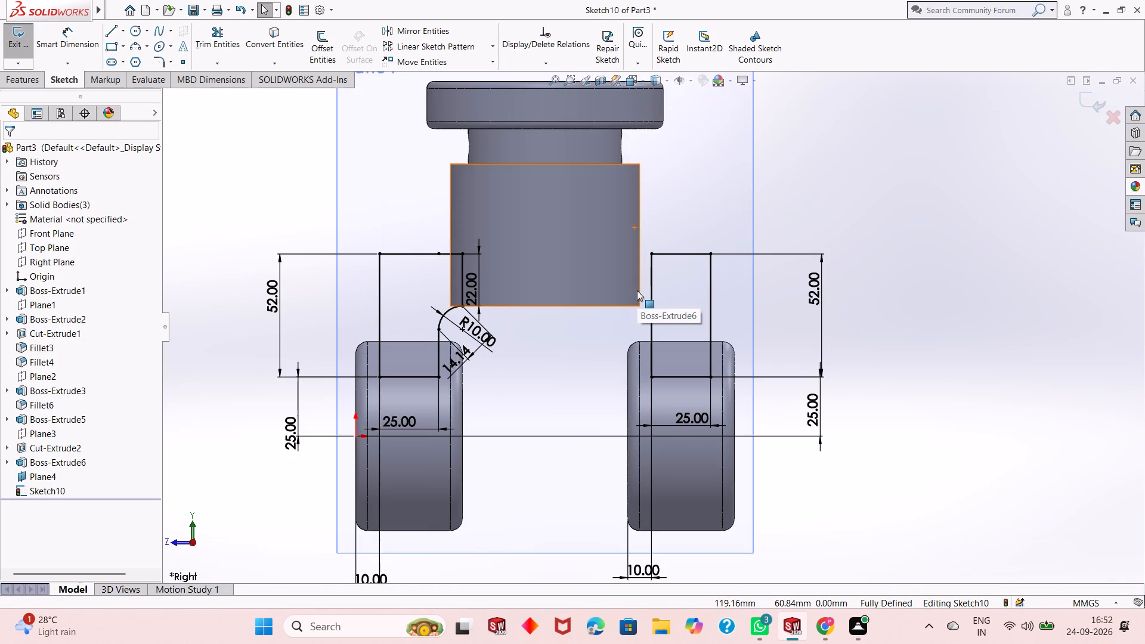
{"action": "scroll", "coordinate": [637, 290], "scroll_direction": "down", "scroll_amount": 1}
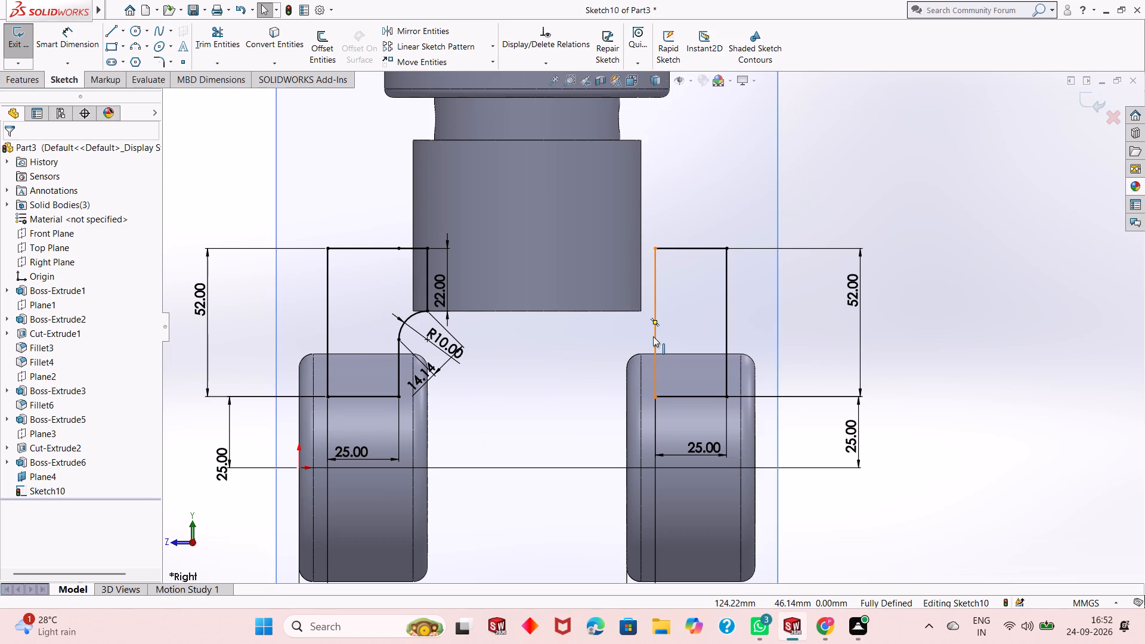
{"action": "scroll", "coordinate": [653, 338], "scroll_direction": "down", "scroll_amount": 1}
{"action": "scroll", "coordinate": [653, 338], "scroll_direction": "up", "scroll_amount": 2}
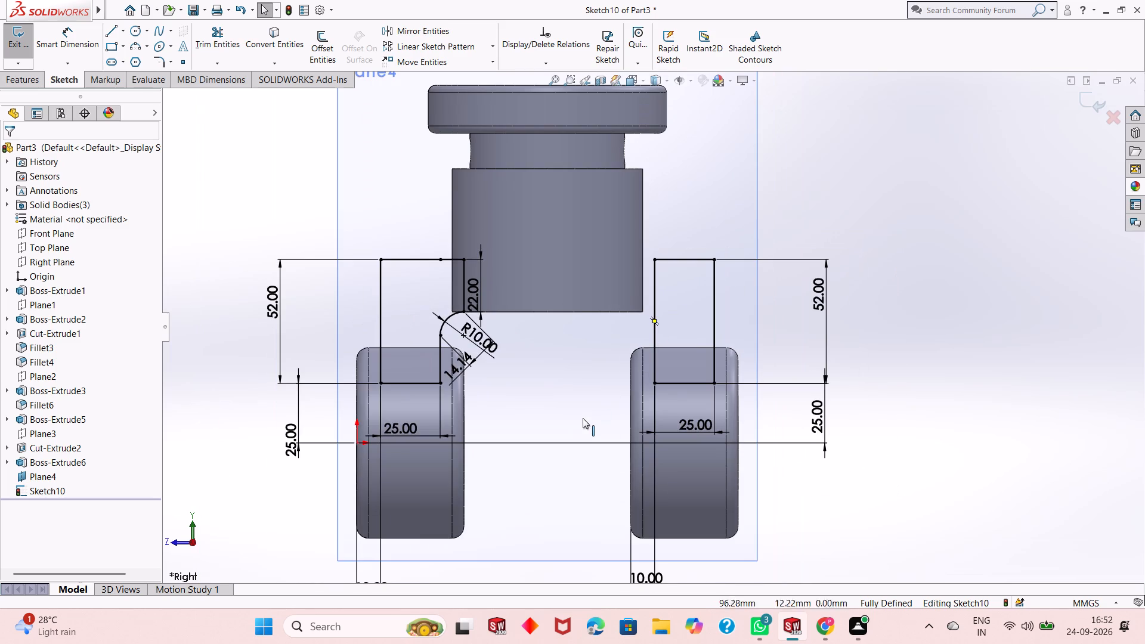
{"action": "scroll", "coordinate": [565, 291], "scroll_direction": "down", "scroll_amount": 1}
{"action": "scroll", "coordinate": [684, 309], "scroll_direction": "down", "scroll_amount": 2}
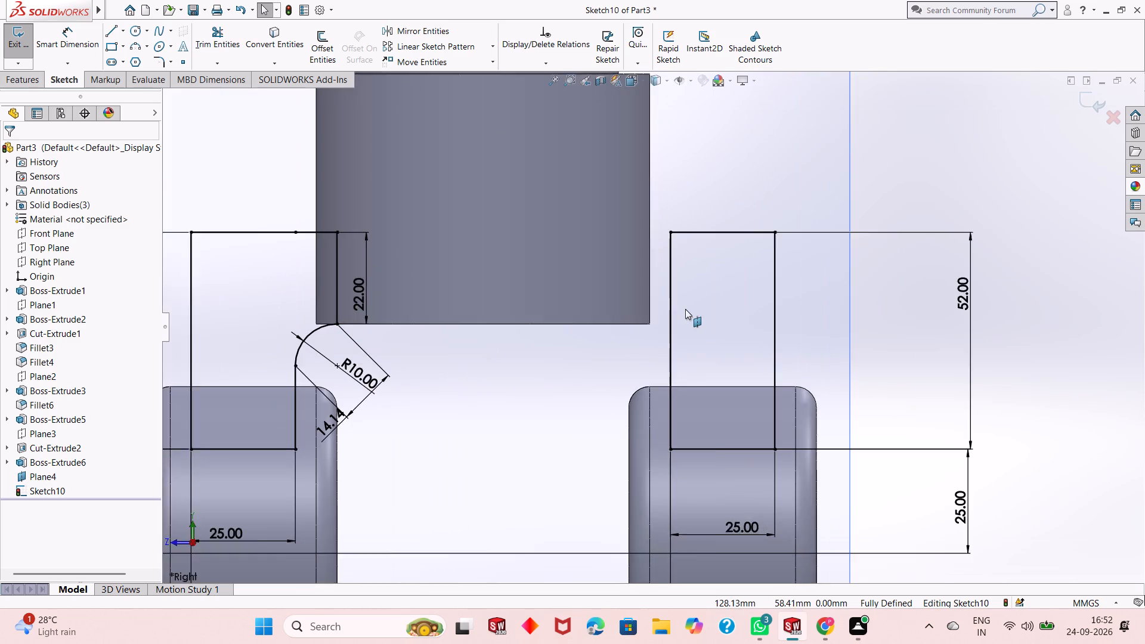
{"action": "scroll", "coordinate": [685, 309], "scroll_direction": "up", "scroll_amount": 1}
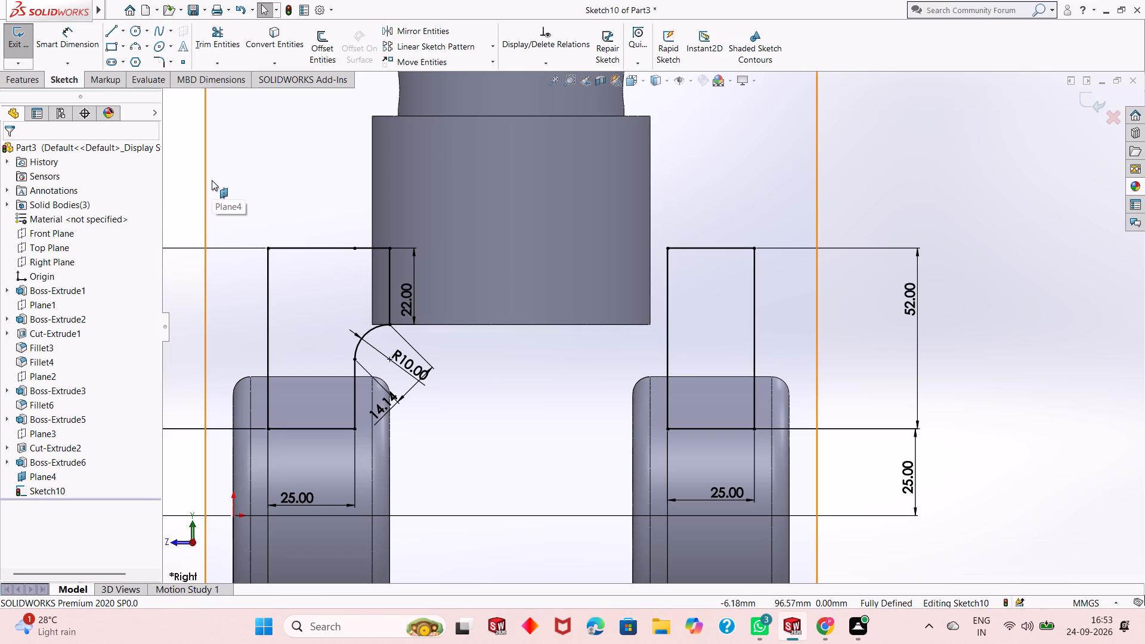
{"action": "left_click", "coordinate": [114, 36]}
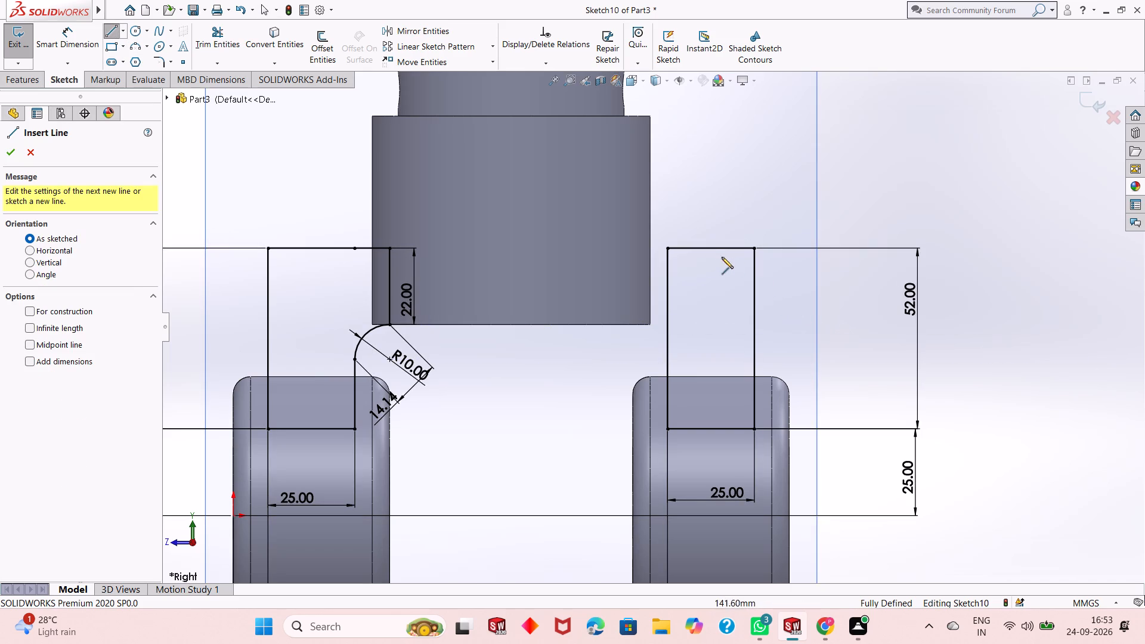
{"action": "left_click", "coordinate": [668, 250]}
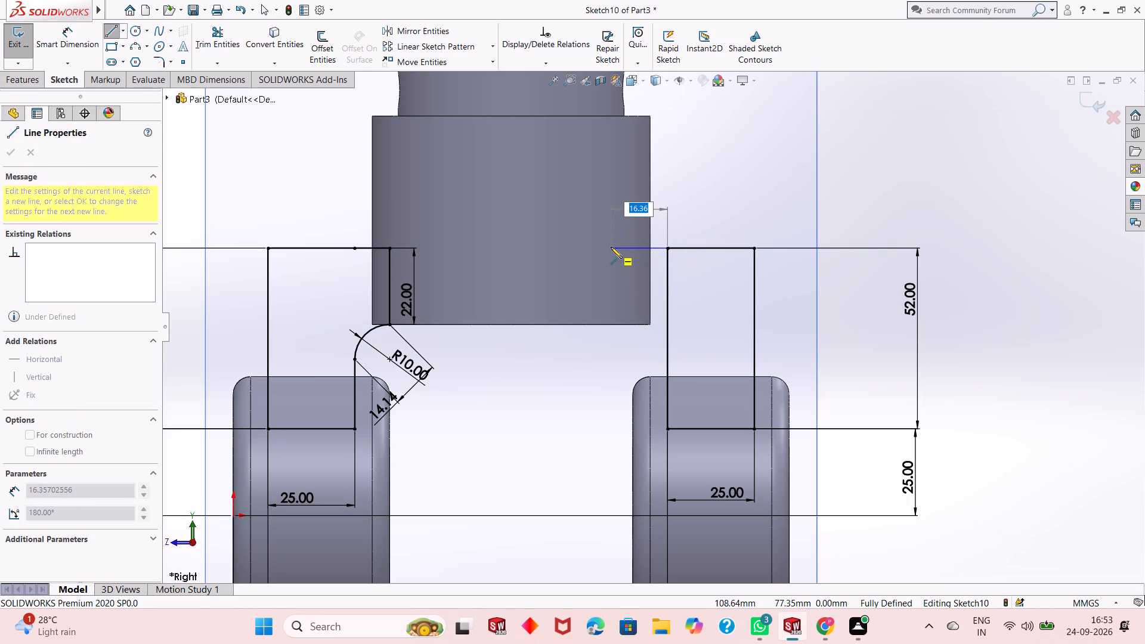
{"action": "type", "text": "10"}
{"action": "key", "text": "Return"}
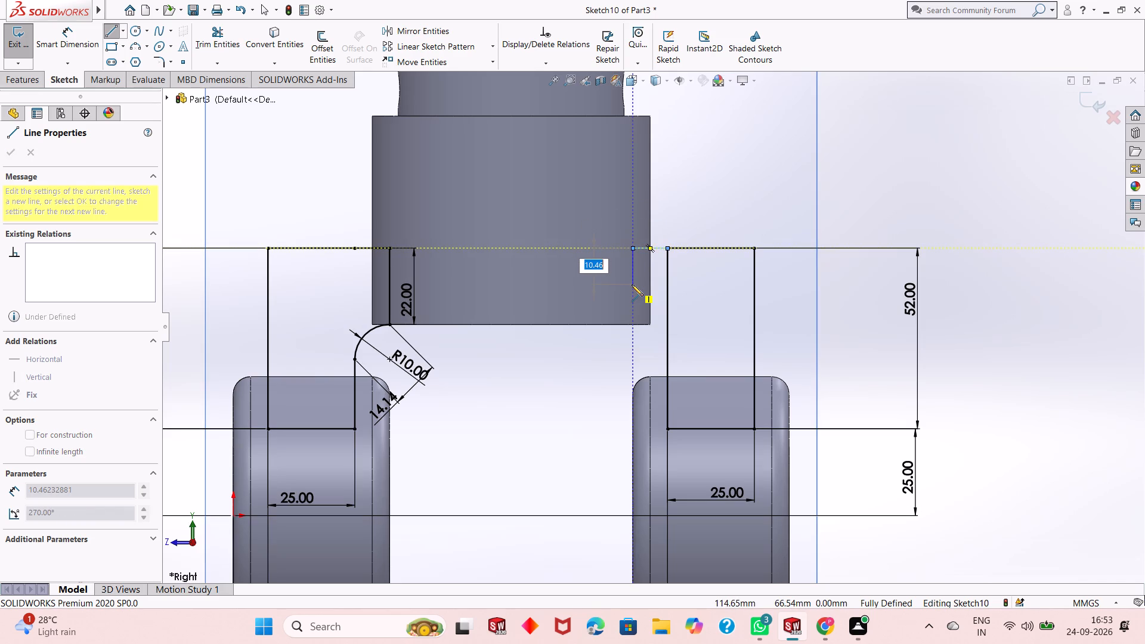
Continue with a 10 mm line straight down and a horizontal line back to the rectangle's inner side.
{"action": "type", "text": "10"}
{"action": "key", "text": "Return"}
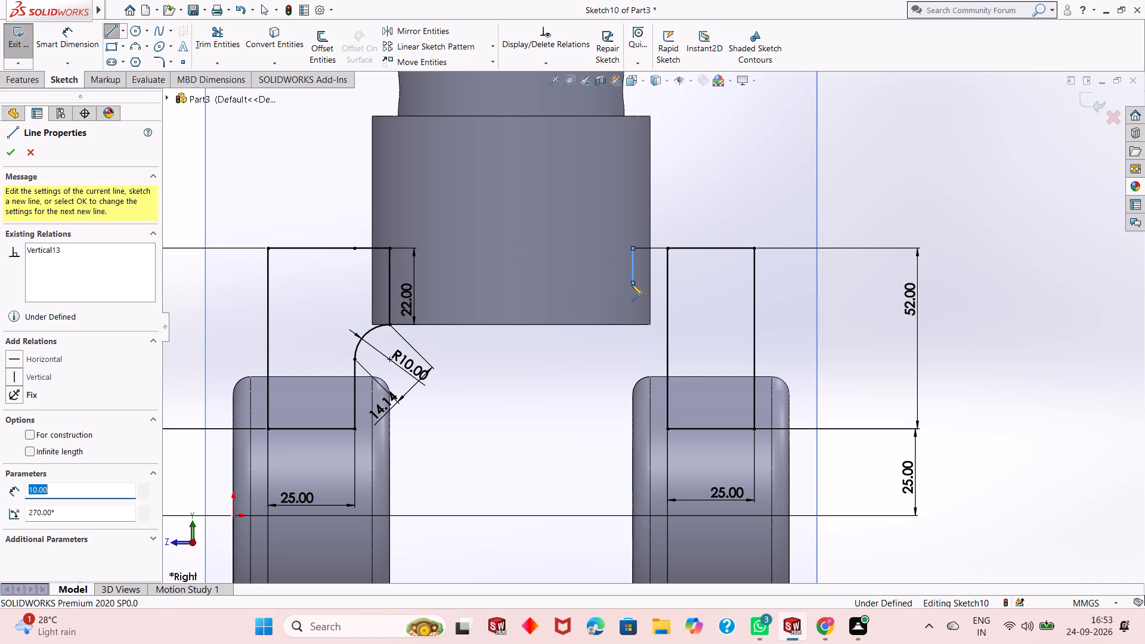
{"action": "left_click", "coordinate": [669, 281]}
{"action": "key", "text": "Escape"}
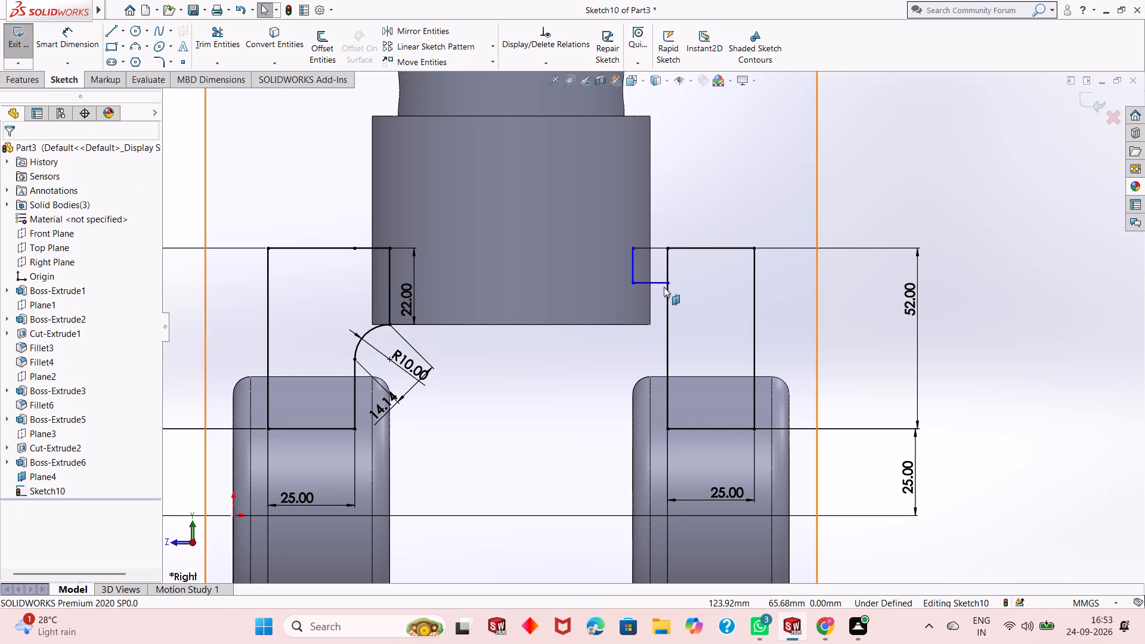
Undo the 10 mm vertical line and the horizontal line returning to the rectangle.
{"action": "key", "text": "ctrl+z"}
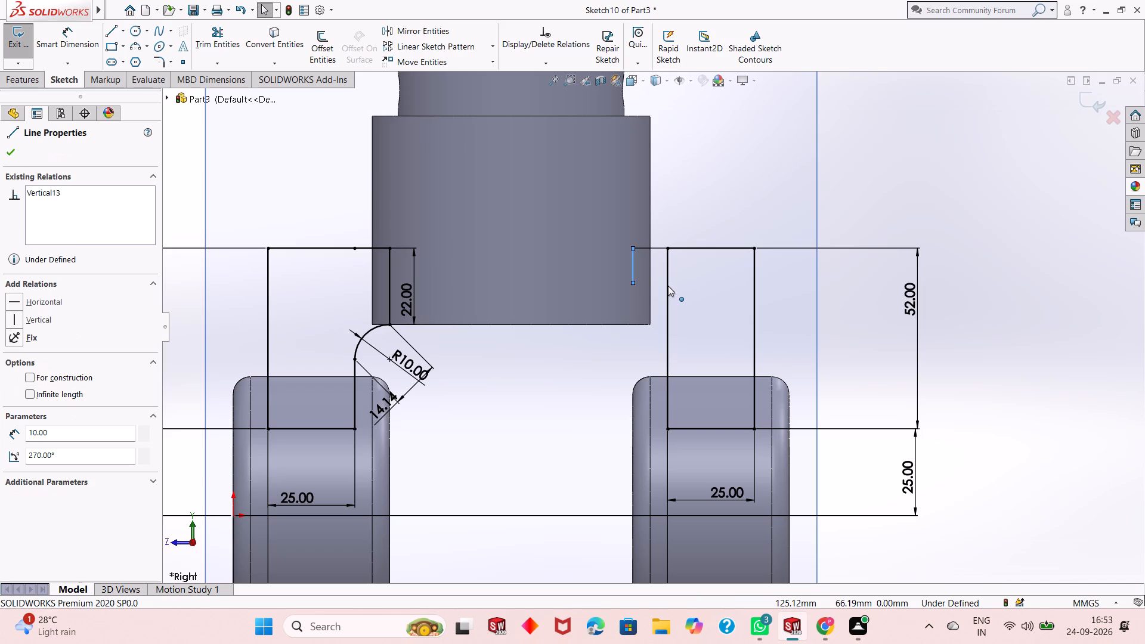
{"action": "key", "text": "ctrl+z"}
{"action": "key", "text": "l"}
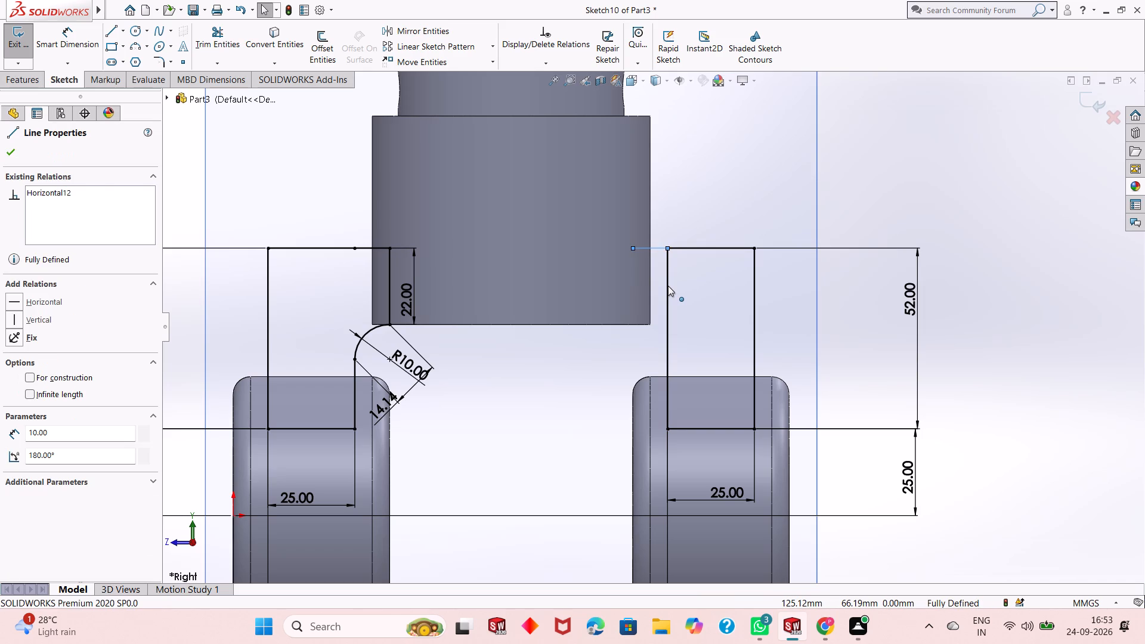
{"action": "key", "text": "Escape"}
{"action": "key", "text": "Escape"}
Draw a 22 mm line straight down from the top line's free end and a 10 mm horizontal line back to the rectangle.
{"action": "key", "text": "l"}
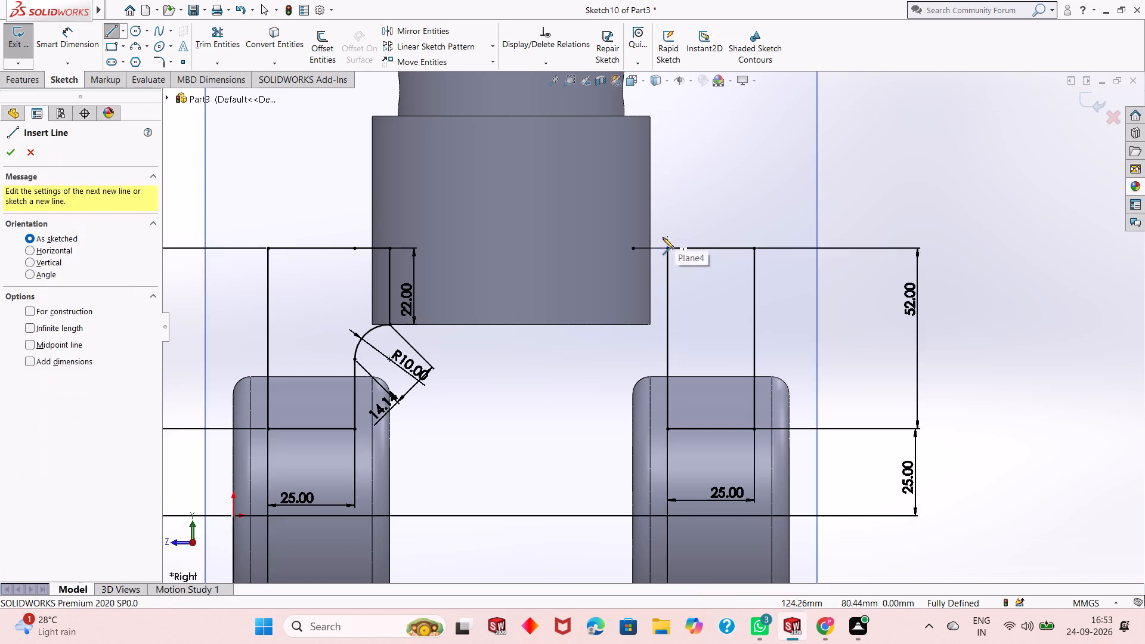
{"action": "left_click", "coordinate": [633, 247]}
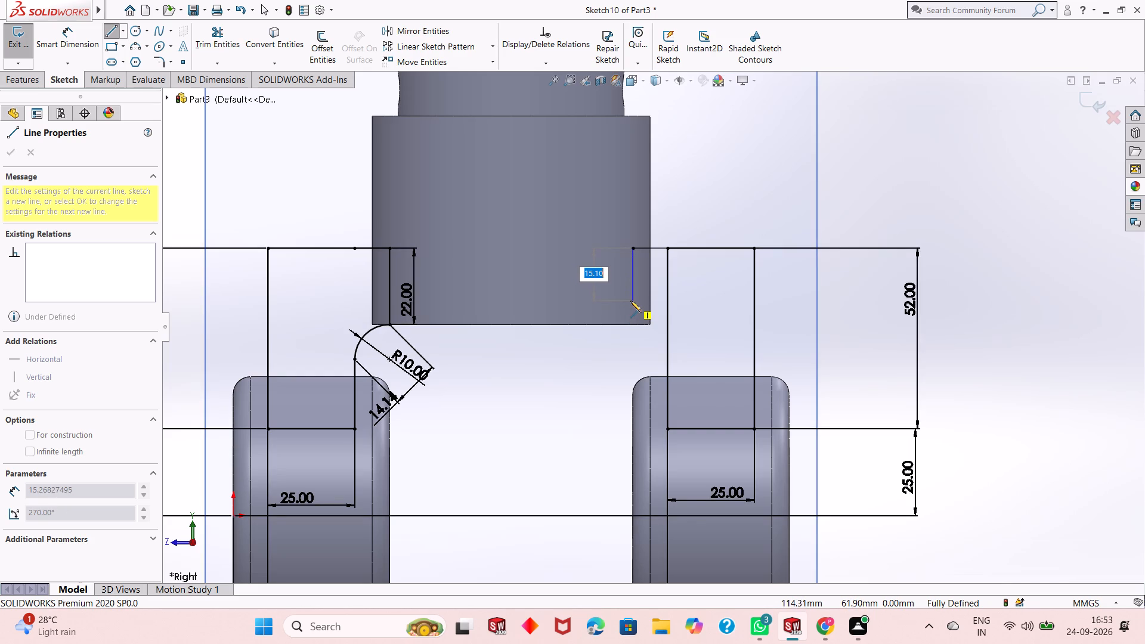
{"action": "type", "text": "22"}
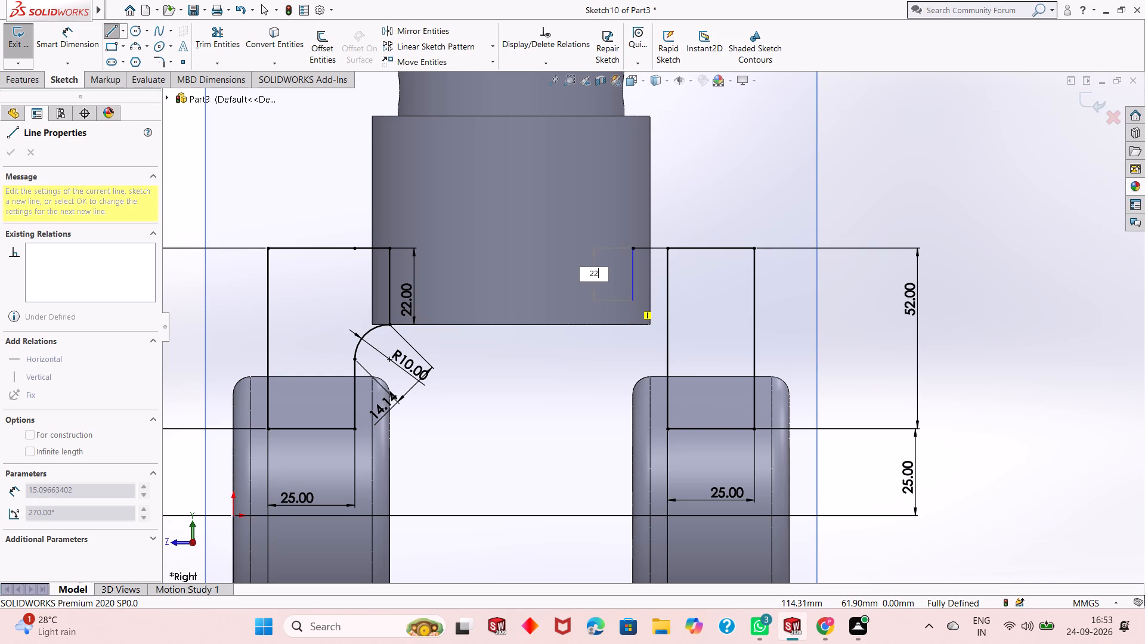
{"action": "key", "text": "Return"}
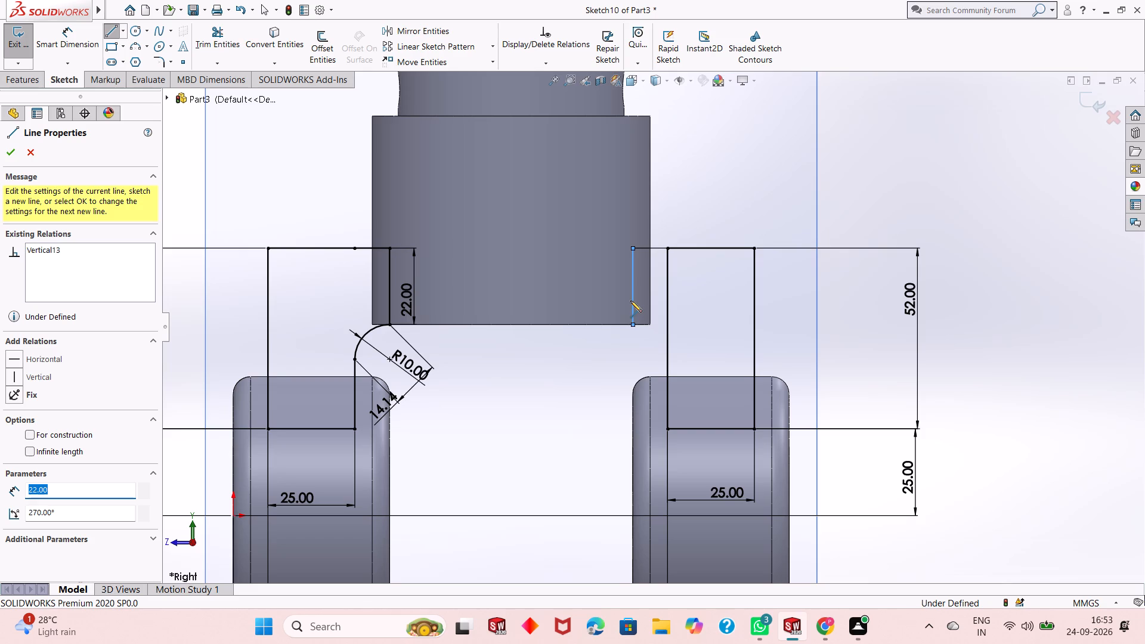
{"action": "left_click", "coordinate": [667, 326]}
{"action": "key", "text": "Escape"}
{"action": "key", "text": "Escape"}
{"action": "key", "text": "Escape"}
{"action": "key", "text": "Escape"}
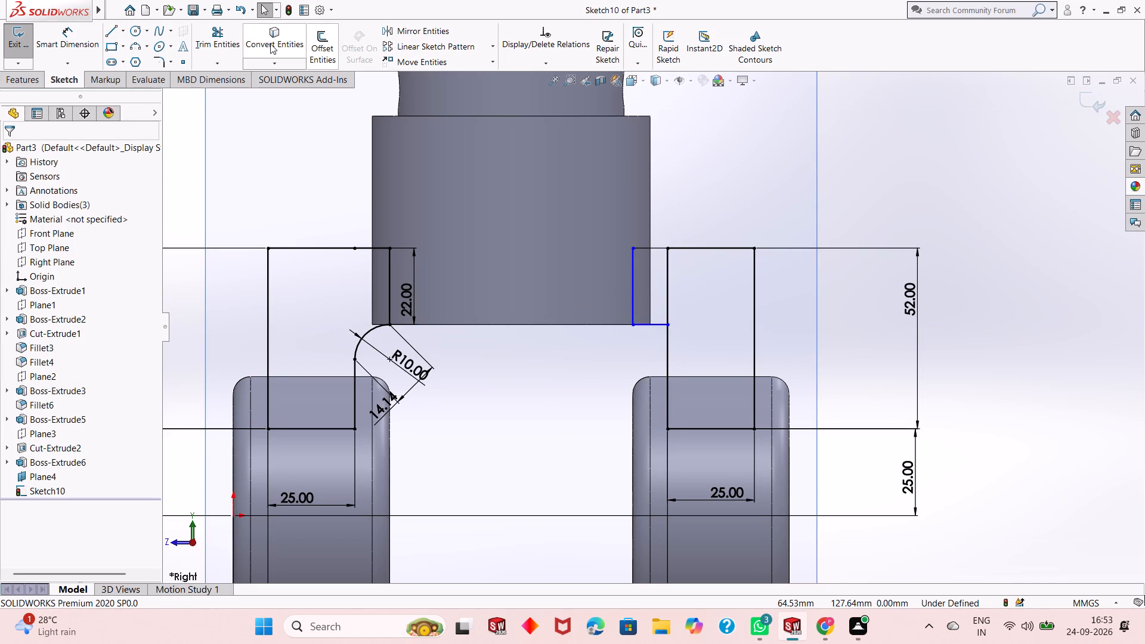
Trim the part of the rectangle's inner side that separates it from the added 22 mm high step.
{"action": "left_click", "coordinate": [203, 40]}
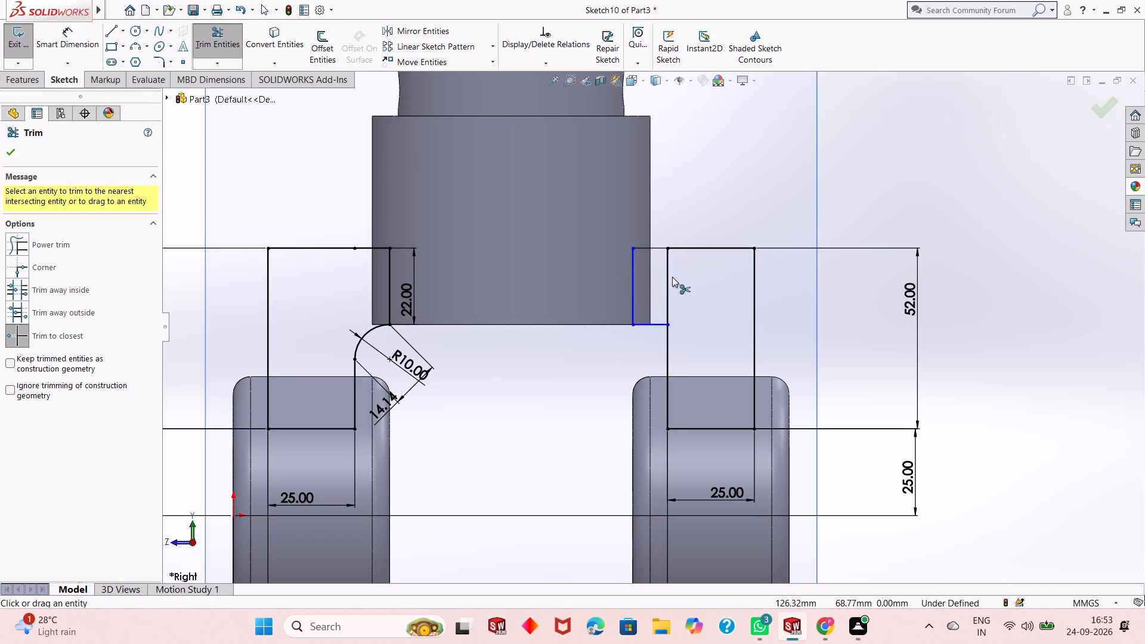
{"action": "left_click", "coordinate": [668, 285]}
{"action": "key", "text": "Escape"}
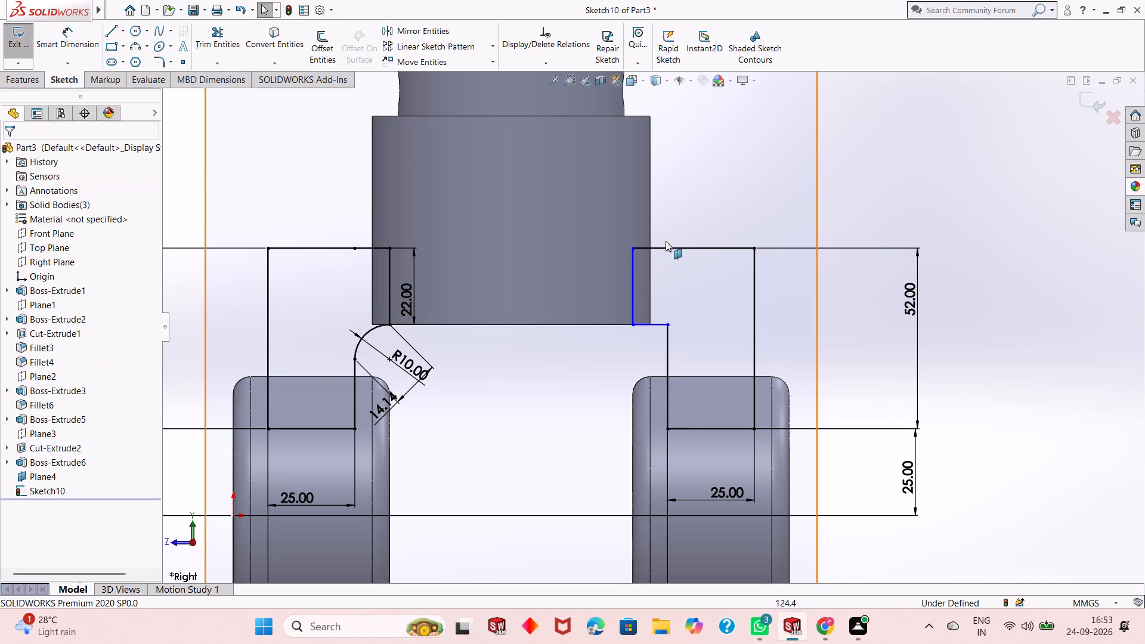
{"action": "key", "text": "Escape"}
Draw a three-point arc of radius 10 mm between the second profile's horizontal step line and the rectangle's inner side.
{"action": "scroll", "coordinate": [555, 253], "scroll_direction": "up", "scroll_amount": 1}
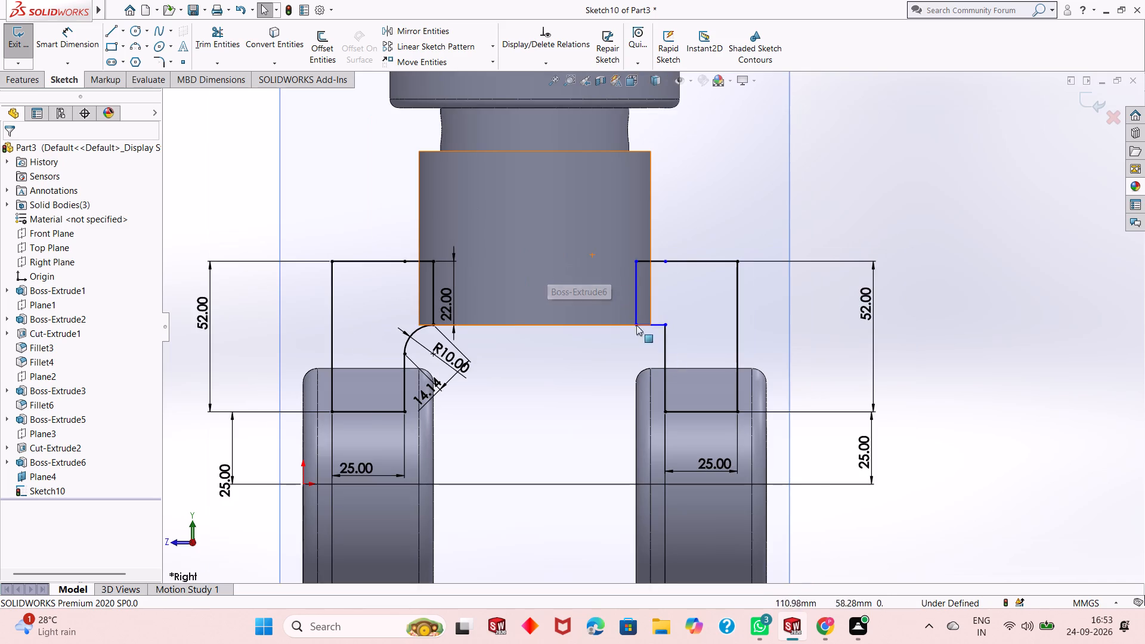
{"action": "scroll", "coordinate": [669, 360], "scroll_direction": "down", "scroll_amount": 1}
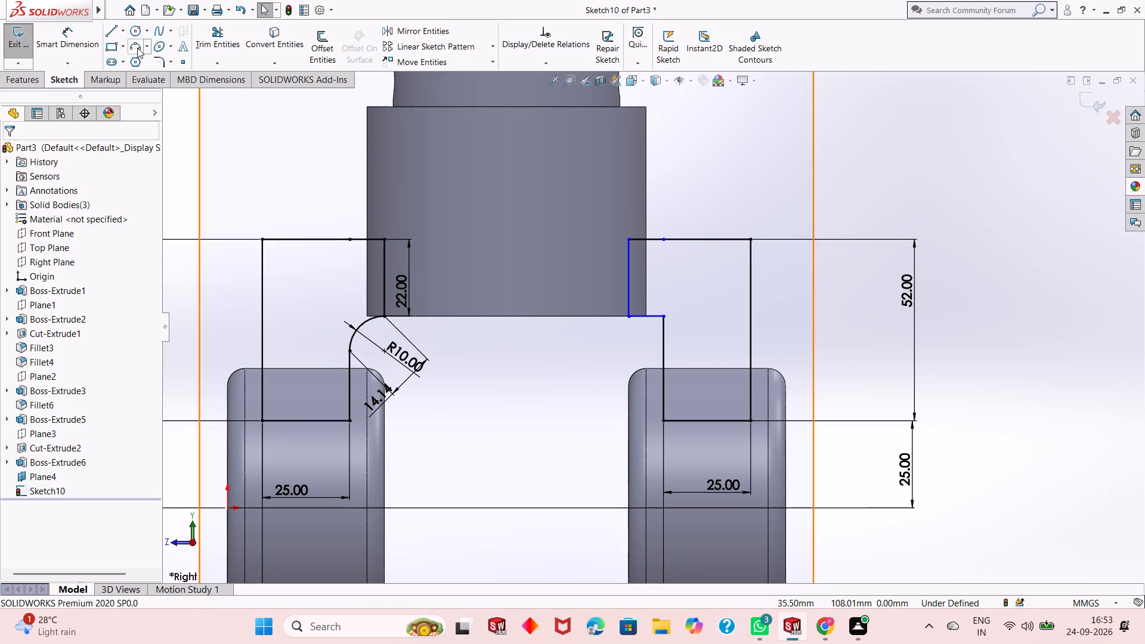
{"action": "left_click", "coordinate": [137, 48]}
{"action": "scroll", "coordinate": [692, 342], "scroll_direction": "down", "scroll_amount": 1}
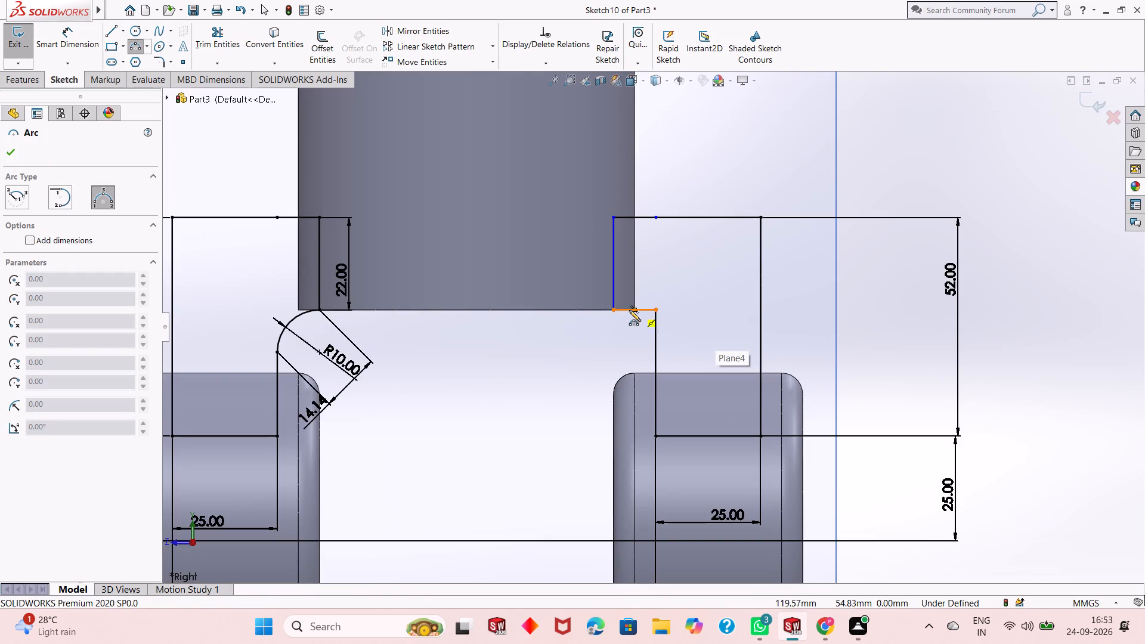
{"action": "left_click", "coordinate": [625, 310]}
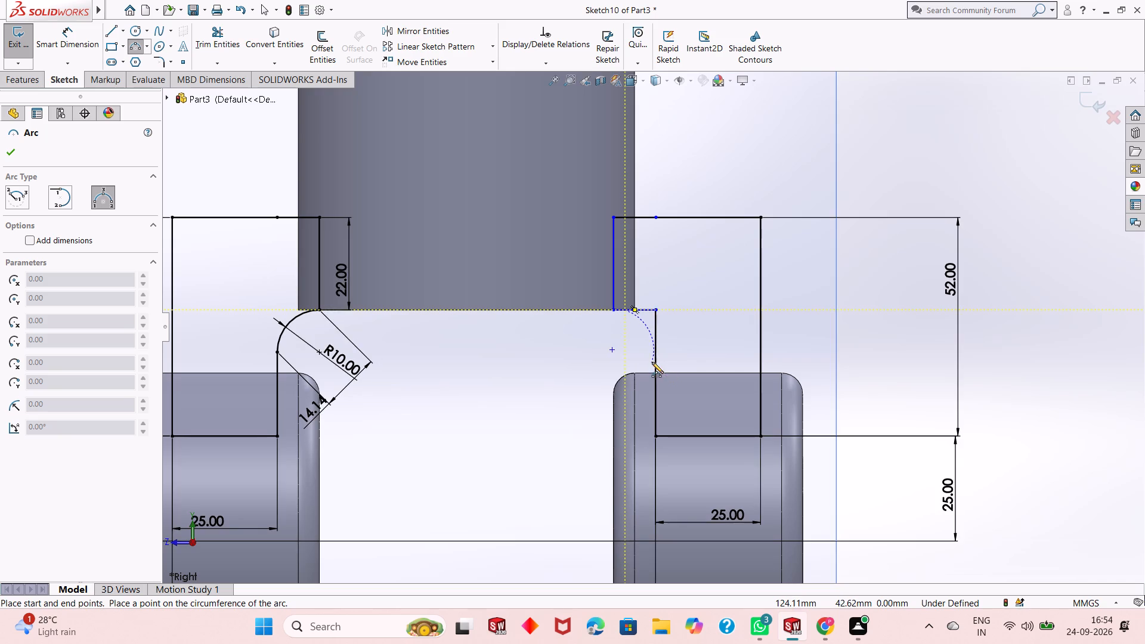
{"action": "left_click", "coordinate": [655, 357]}
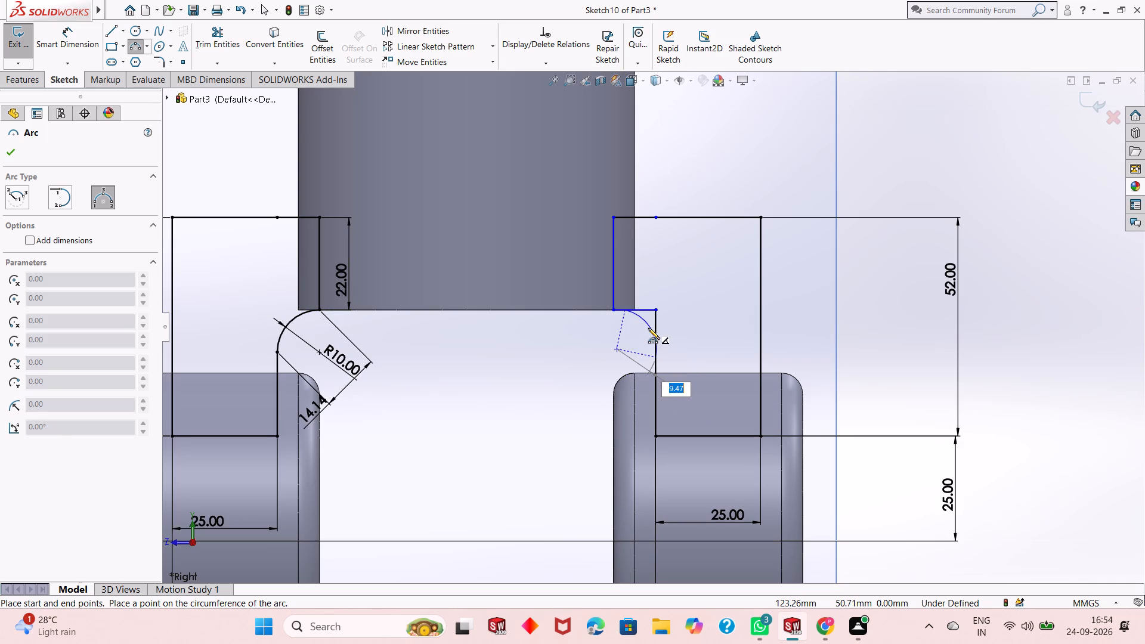
{"action": "type", "text": "10"}
{"action": "key", "text": "Return"}
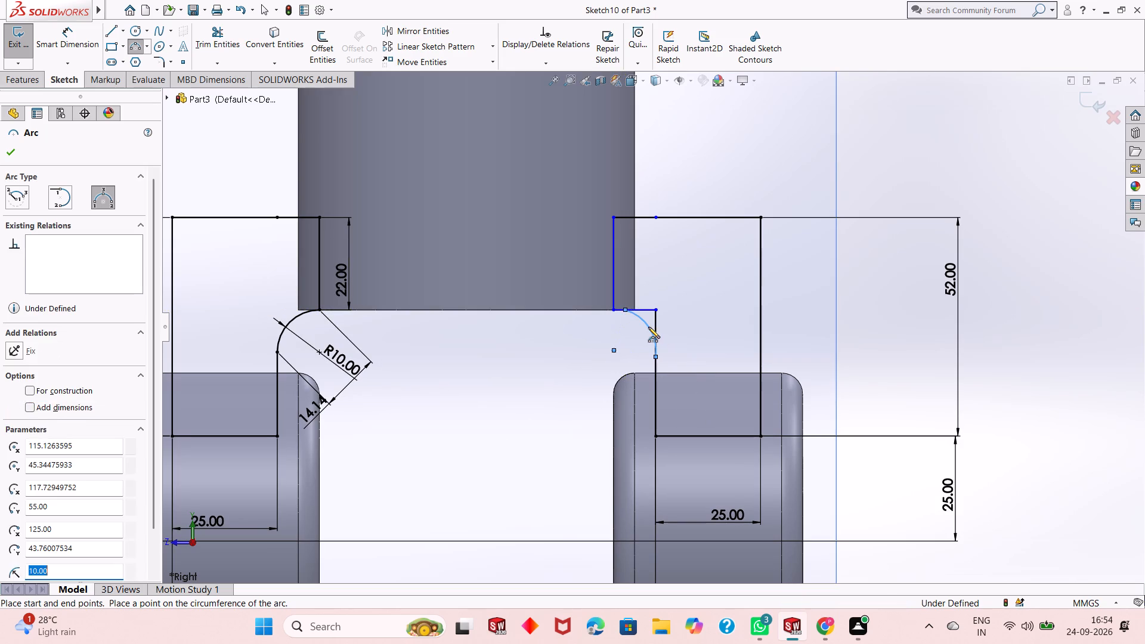
{"action": "key", "text": "Escape"}
{"action": "key", "text": "Escape"}
{"action": "key", "text": "Escape"}
{"action": "key", "text": "Escape"}
{"action": "key", "text": "Escape"}
Dimension the new arc's radius at 10 mm.
{"action": "left_click", "coordinate": [65, 33]}
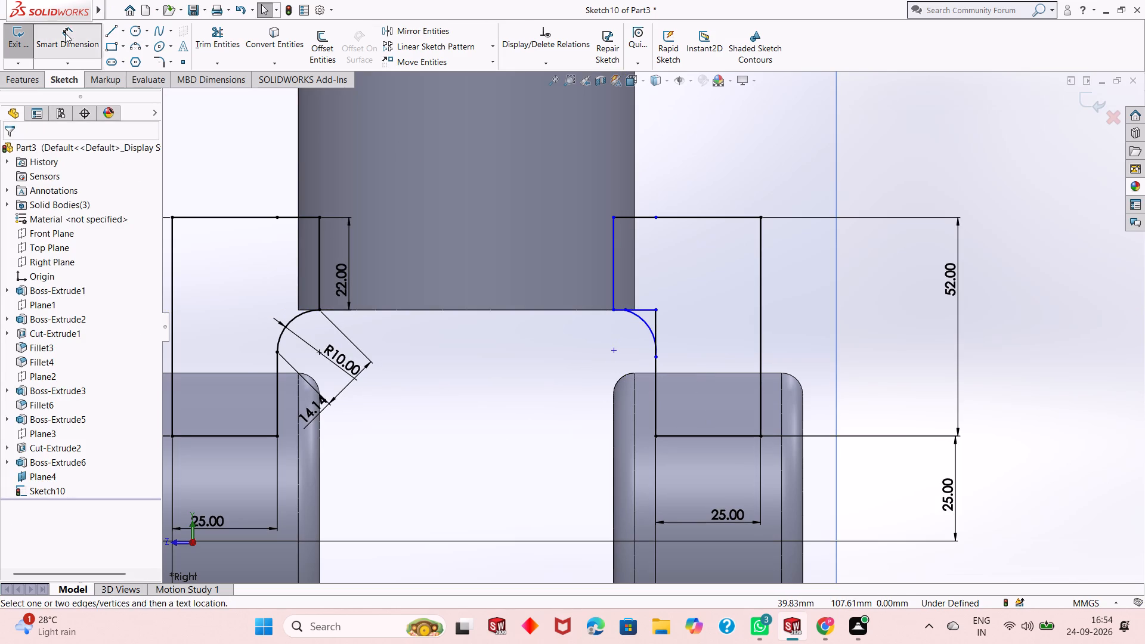
{"action": "left_click", "coordinate": [641, 319]}
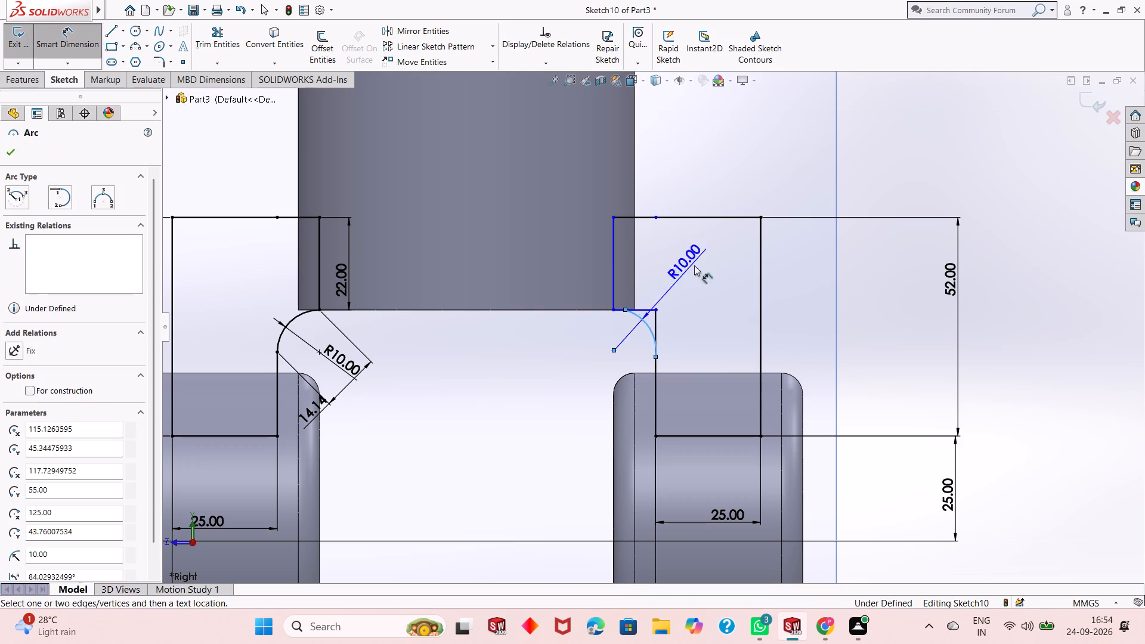
{"action": "left_click", "coordinate": [705, 258]}
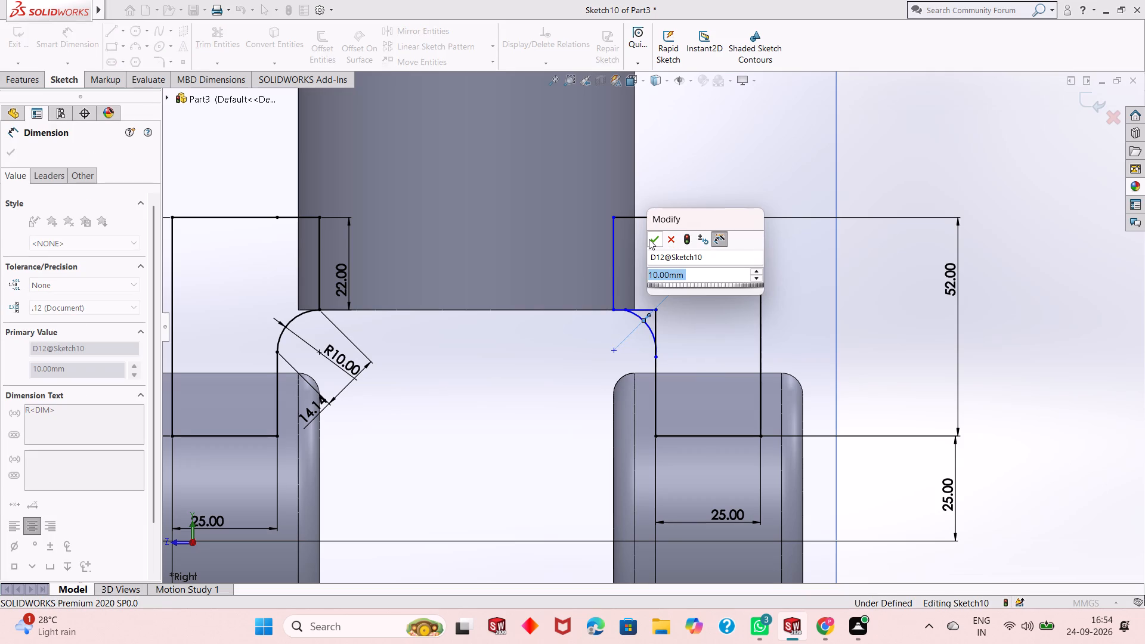
{"action": "left_click", "coordinate": [649, 239]}
{"action": "scroll", "coordinate": [662, 305], "scroll_direction": "down", "scroll_amount": 6}
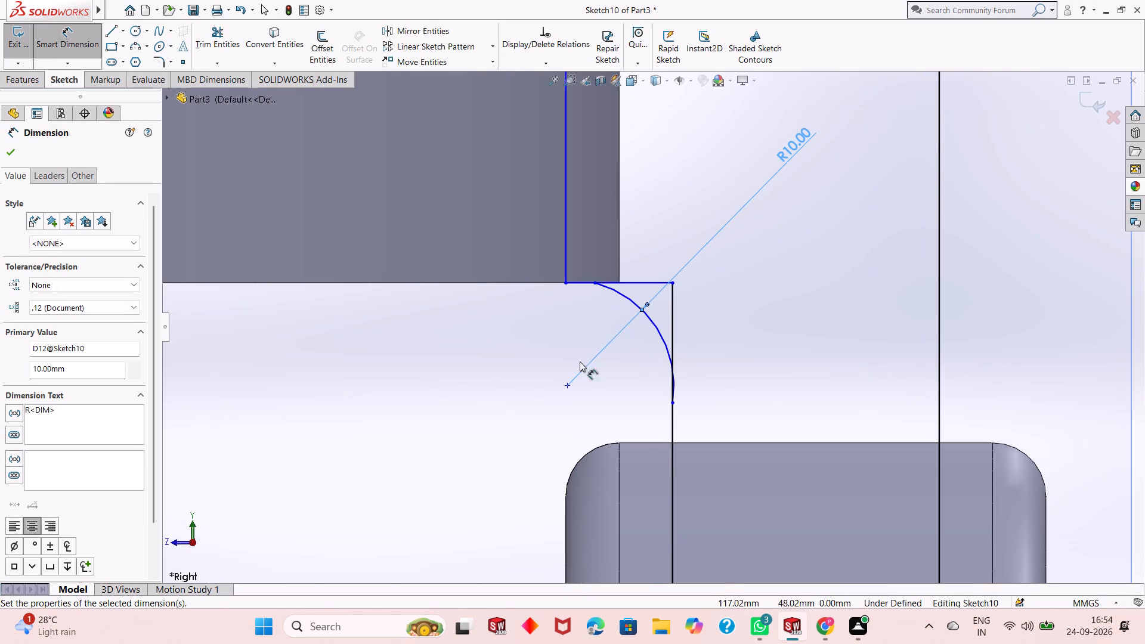
{"action": "left_click", "coordinate": [10, 149]}
{"action": "left_click", "coordinate": [77, 46]}
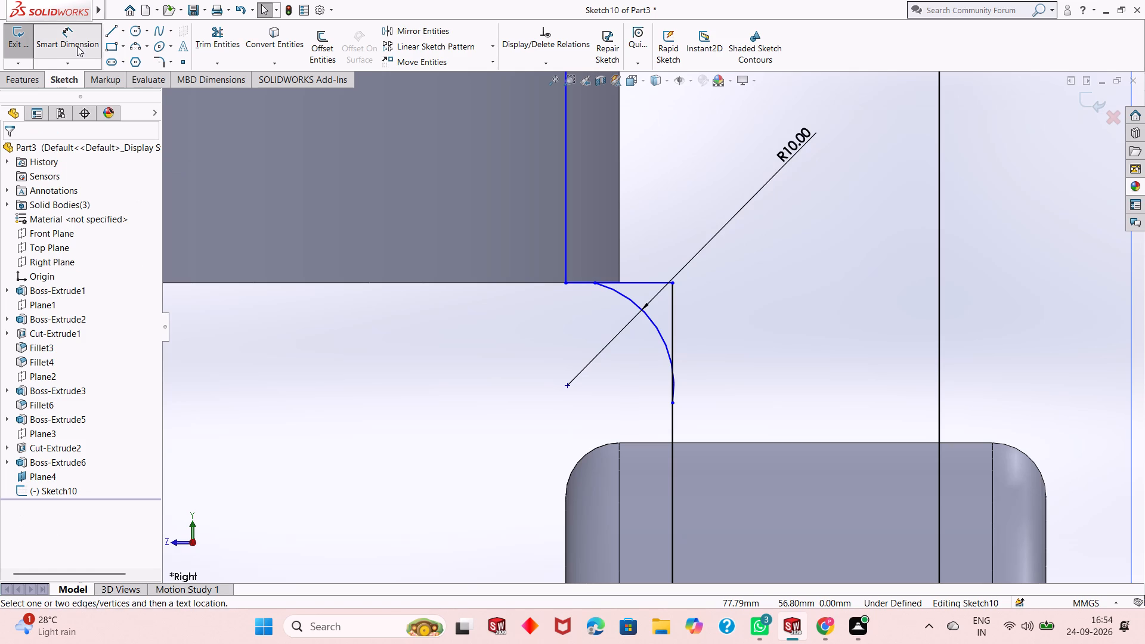
{"action": "key", "text": "Escape"}
{"action": "key", "text": "Escape"}
{"action": "key", "text": "Escape"}
{"action": "key", "text": "Escape"}
{"action": "key", "text": "Escape"}
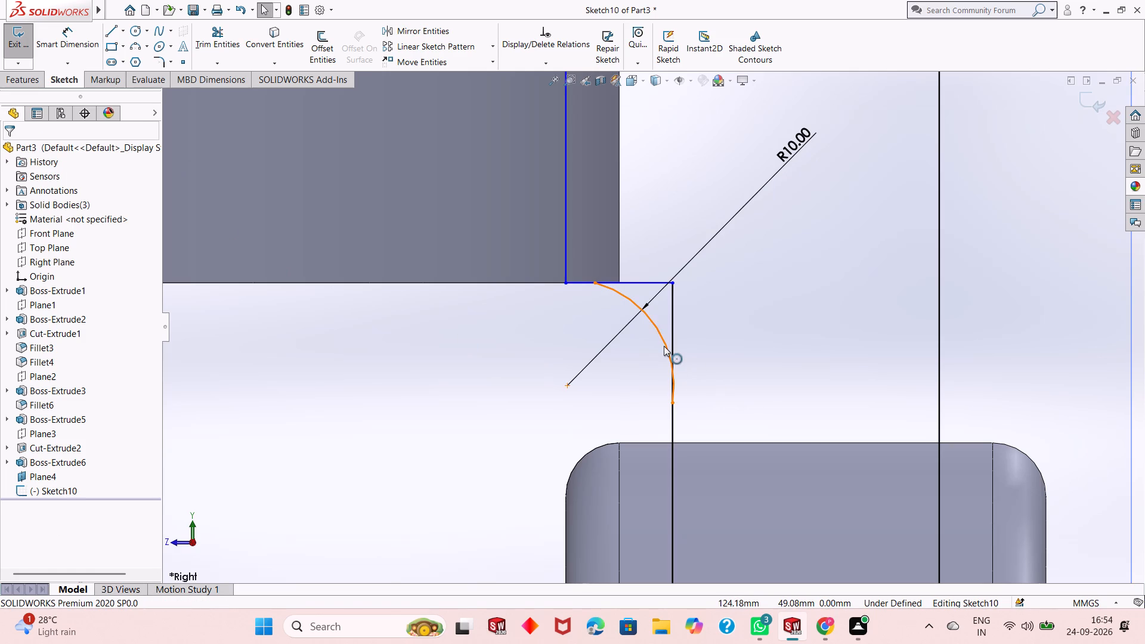
Make the arc tangent to the rectangle's inner vertical side and to the horizontal step line.
{"action": "left_click", "coordinate": [664, 345]}
{"action": "left_click", "coordinate": [671, 338], "text": "ctrl"}
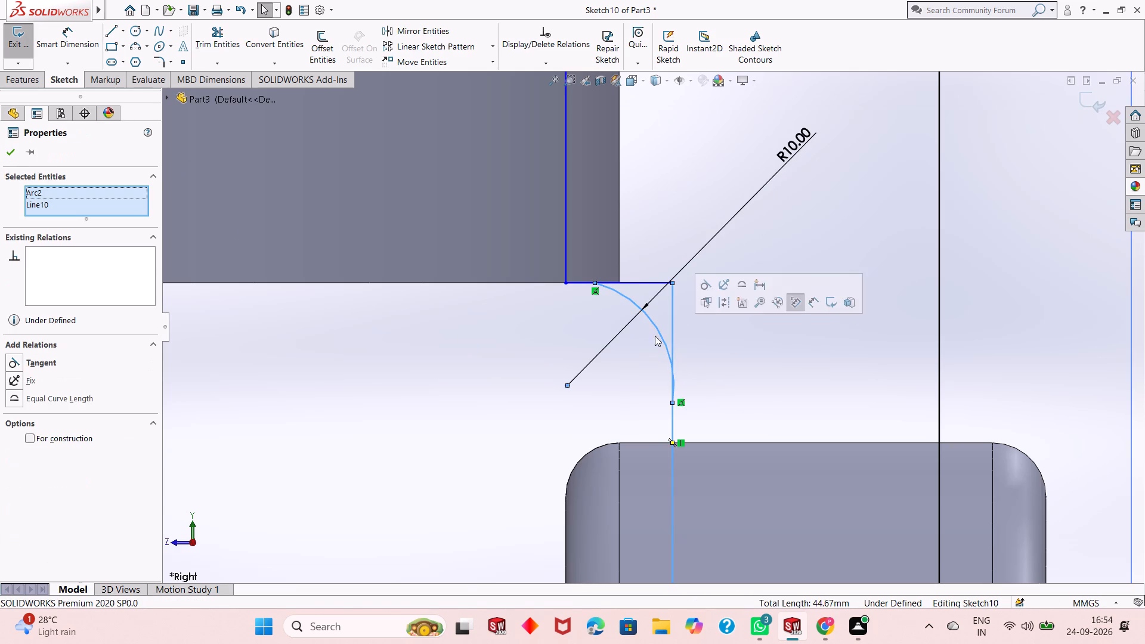
{"action": "left_click", "coordinate": [13, 363]}
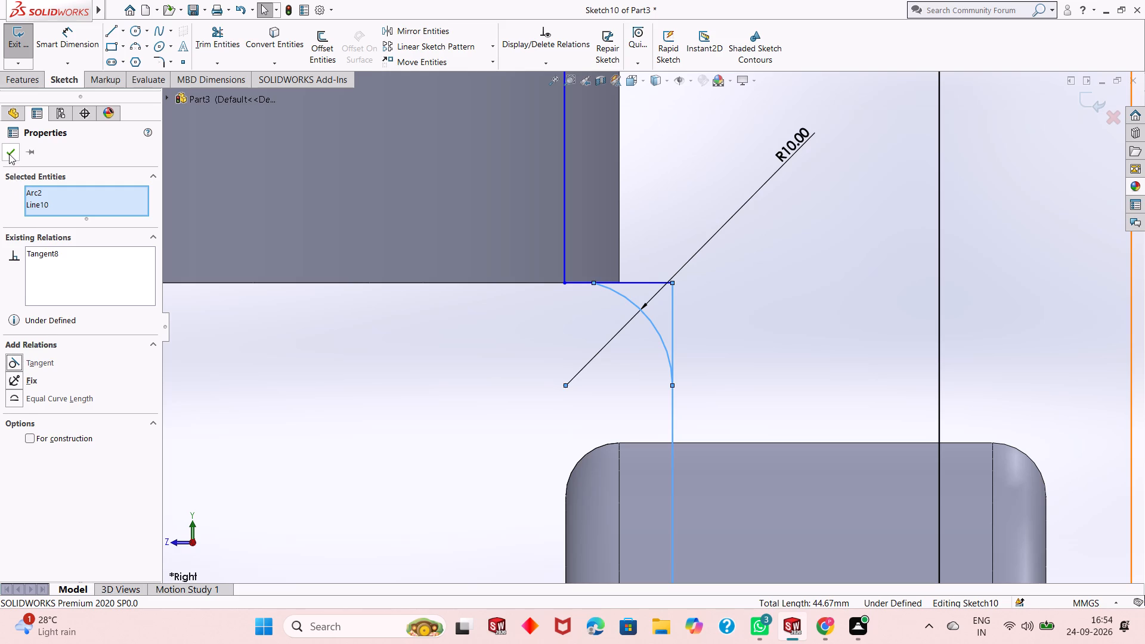
{"action": "left_click", "coordinate": [9, 154]}
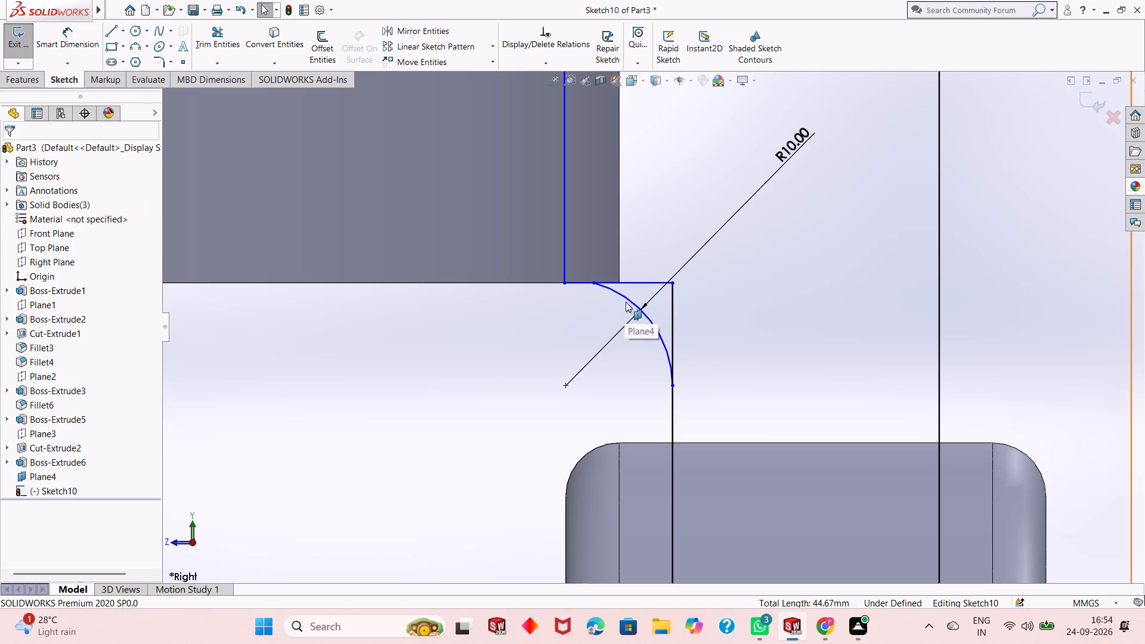
{"action": "left_click", "coordinate": [626, 301]}
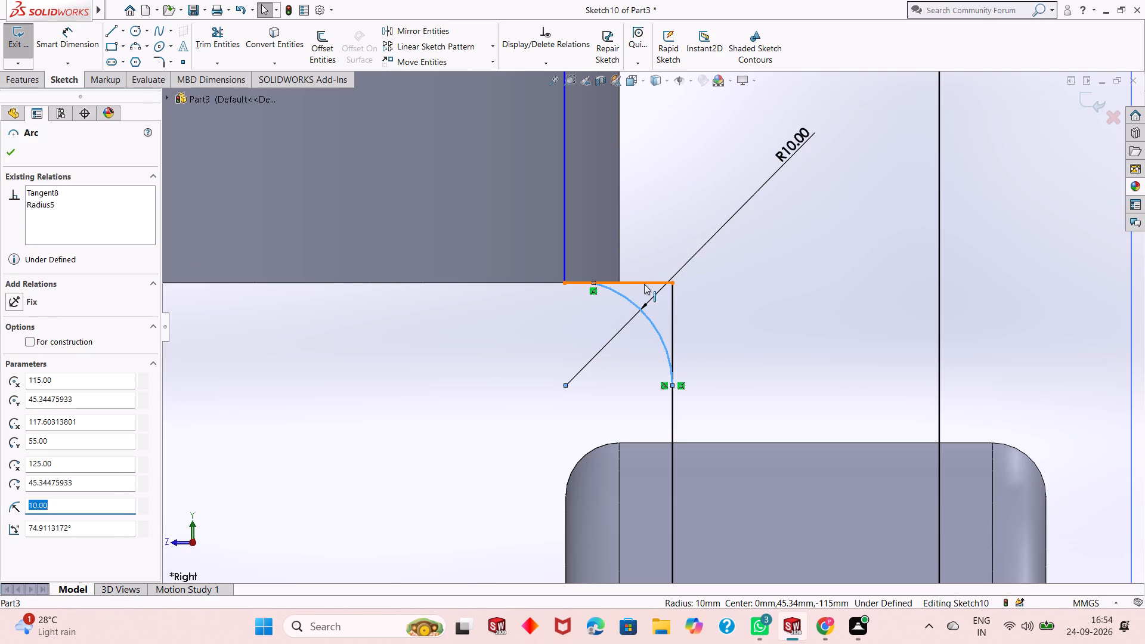
{"action": "left_click", "coordinate": [645, 283], "text": "ctrl"}
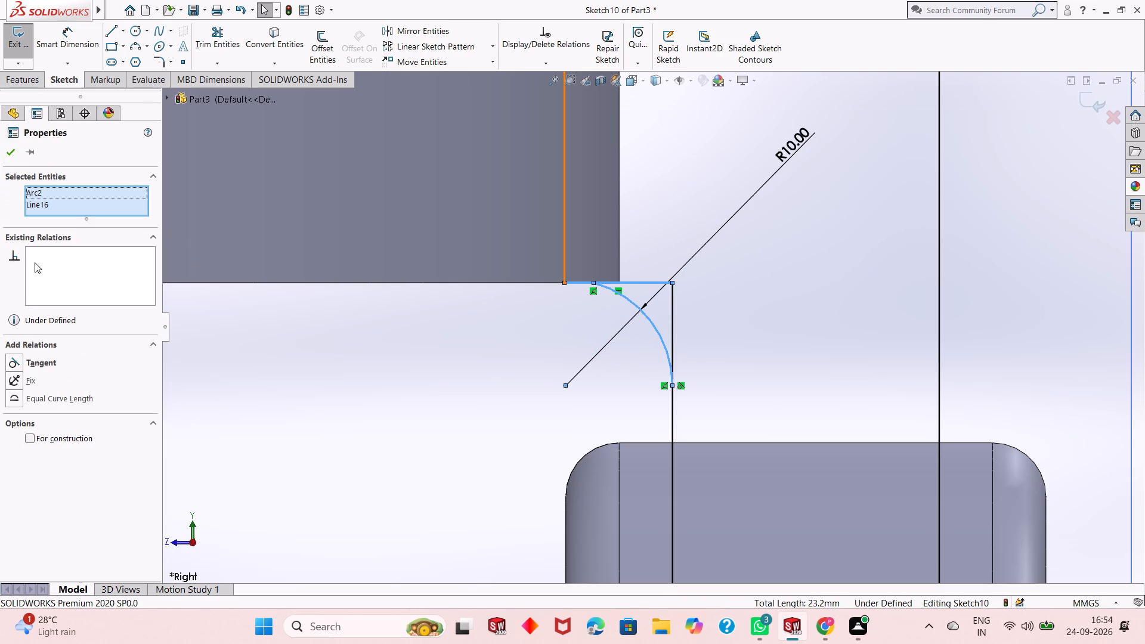
{"action": "left_click", "coordinate": [7, 364]}
{"action": "left_click", "coordinate": [12, 159]}
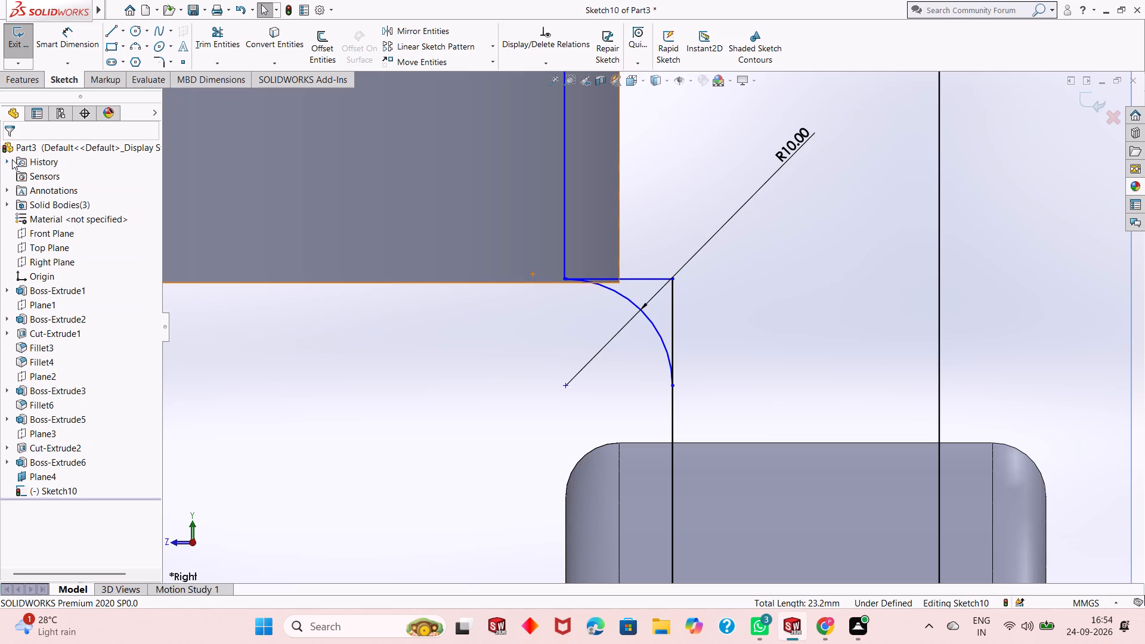
Dimension the second profile's short inner vertical line at 22 mm.
{"action": "scroll", "coordinate": [664, 294], "scroll_direction": "down", "scroll_amount": 3}
{"action": "scroll", "coordinate": [558, 281], "scroll_direction": "up", "scroll_amount": 3}
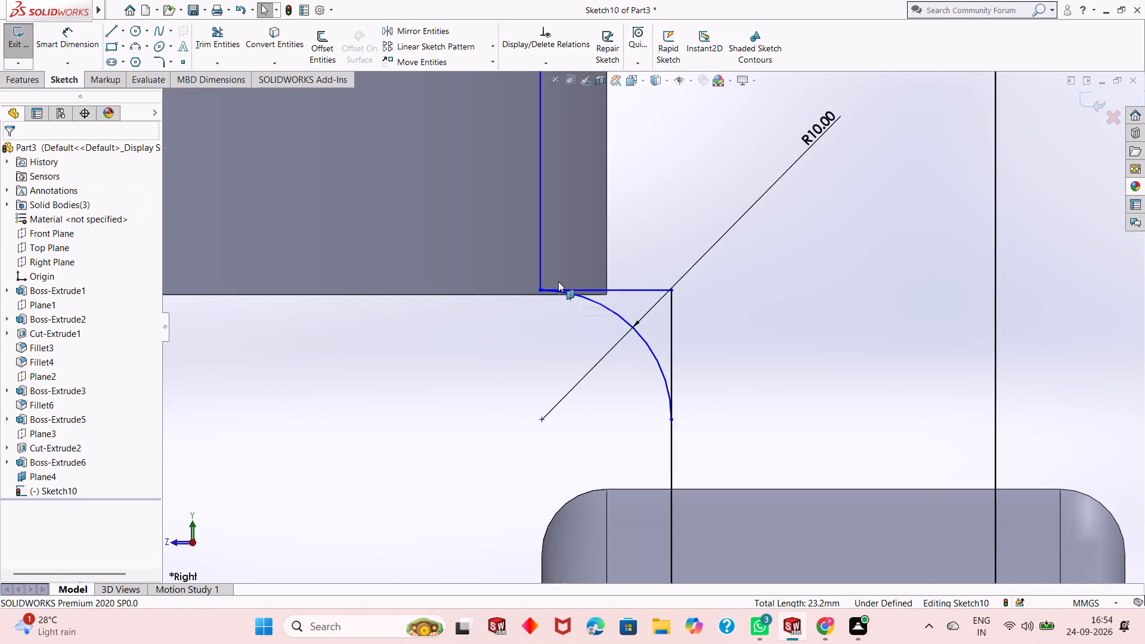
{"action": "scroll", "coordinate": [558, 281], "scroll_direction": "up", "scroll_amount": 3}
{"action": "scroll", "coordinate": [620, 363], "scroll_direction": "up", "scroll_amount": 1}
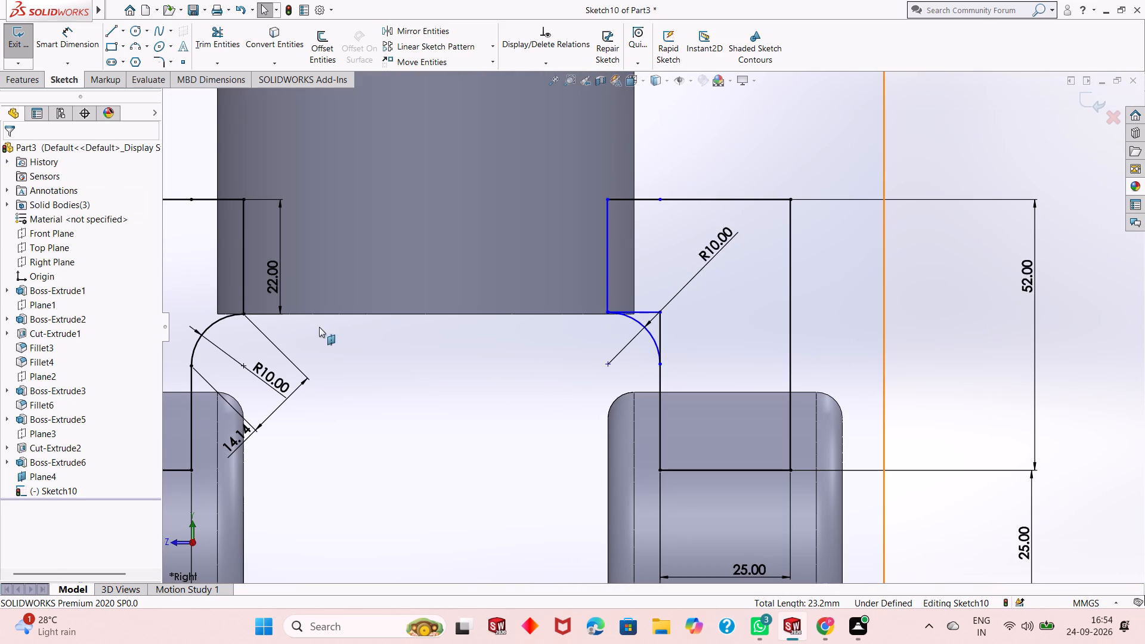
{"action": "scroll", "coordinate": [245, 323], "scroll_direction": "down", "scroll_amount": 4}
{"action": "scroll", "coordinate": [413, 324], "scroll_direction": "down", "scroll_amount": 6}
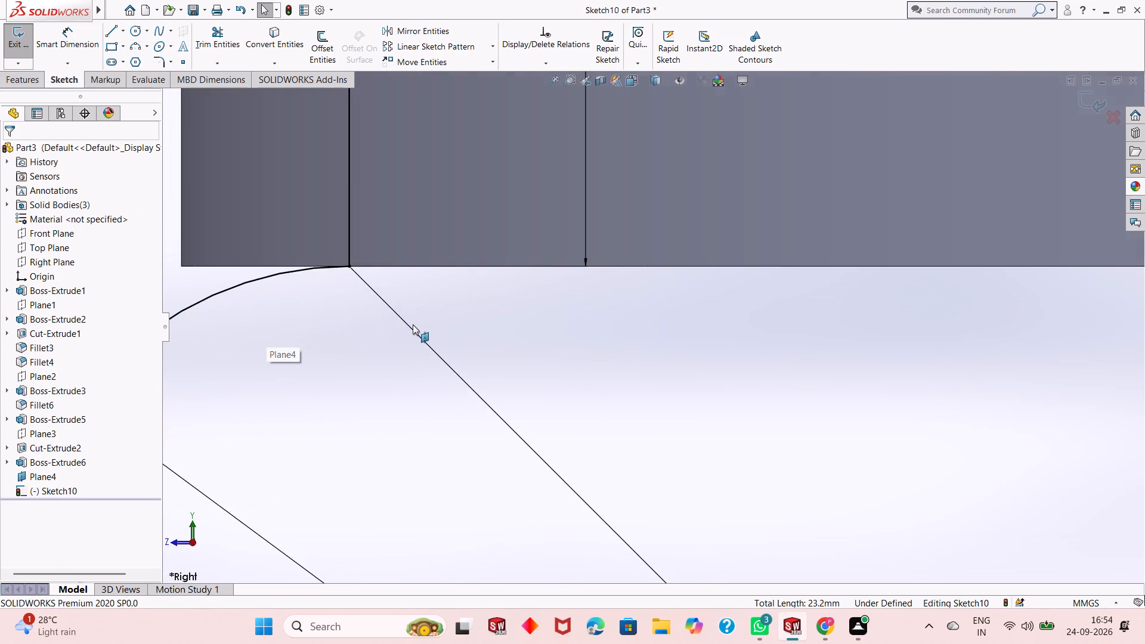
{"action": "scroll", "coordinate": [413, 324], "scroll_direction": "down", "scroll_amount": 4}
{"action": "scroll", "coordinate": [413, 324], "scroll_direction": "up", "scroll_amount": 15}
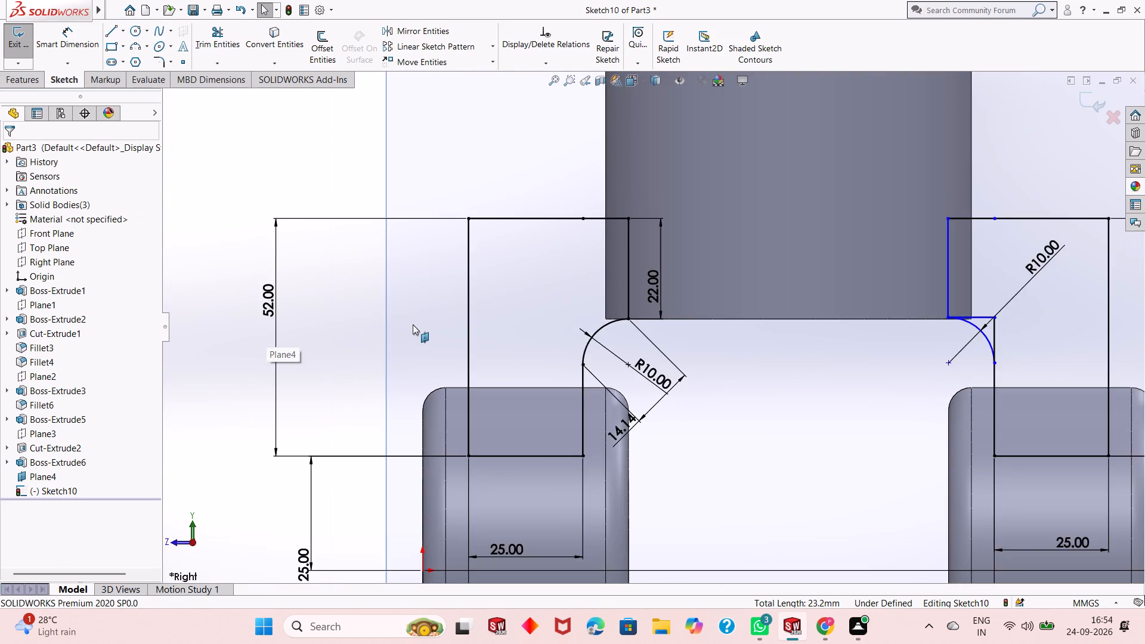
{"action": "scroll", "coordinate": [413, 324], "scroll_direction": "up", "scroll_amount": 3}
{"action": "scroll", "coordinate": [865, 312], "scroll_direction": "down", "scroll_amount": 6}
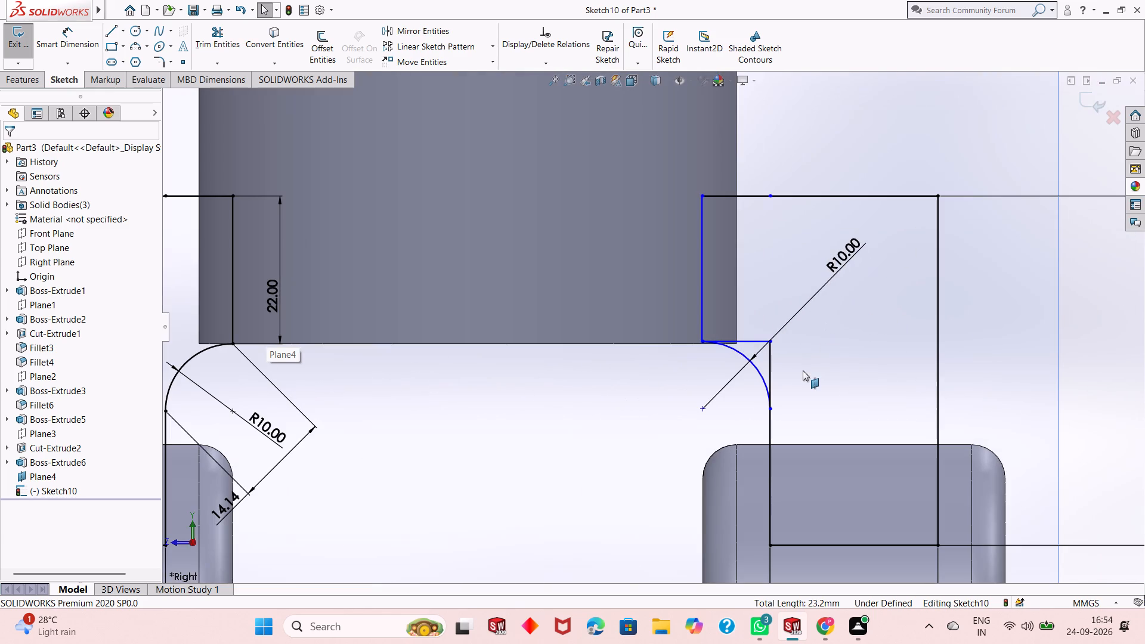
{"action": "left_click", "coordinate": [78, 36]}
{"action": "left_click", "coordinate": [704, 276]}
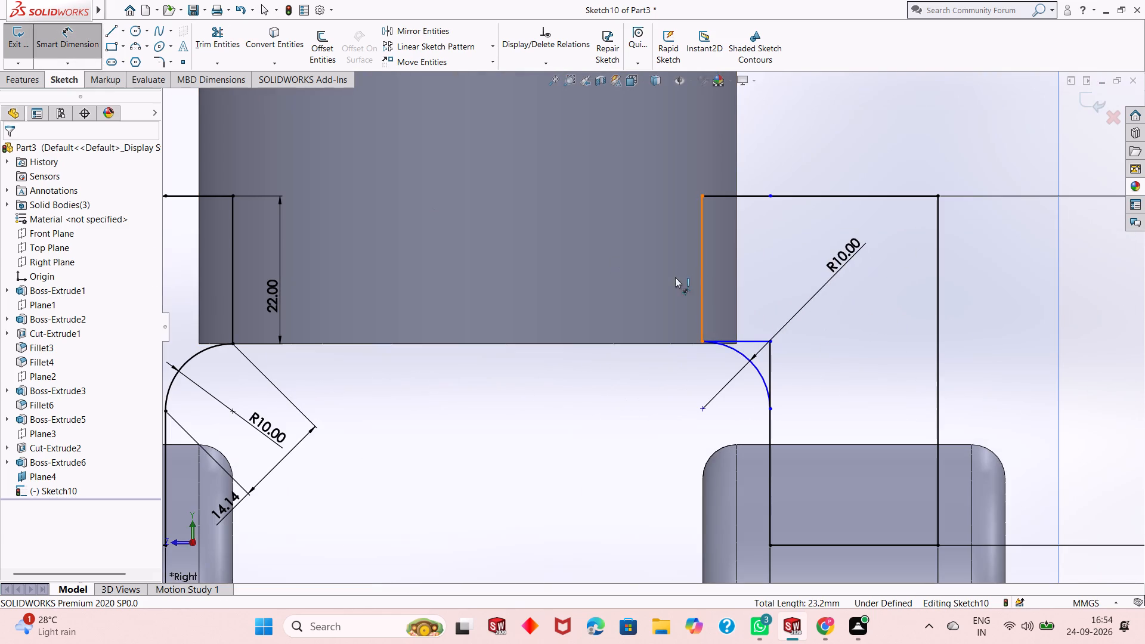
{"action": "left_click", "coordinate": [653, 284]}
{"action": "type", "text": "22"}
{"action": "key", "text": "Return"}
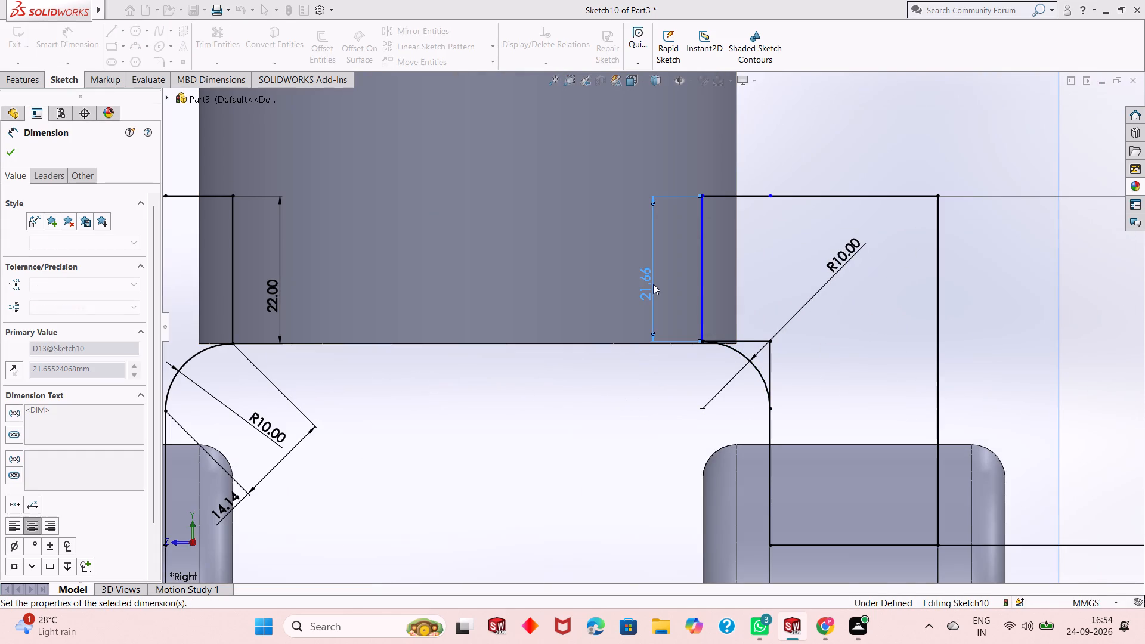
{"action": "scroll", "coordinate": [741, 339], "scroll_direction": "up", "scroll_amount": 1}
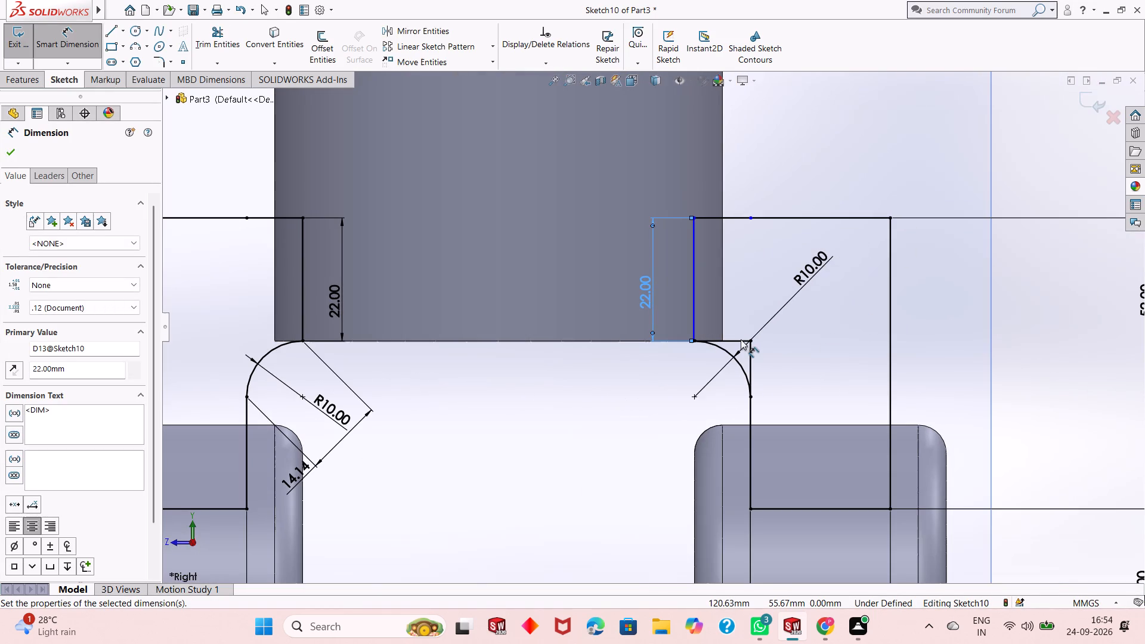
{"action": "key", "text": "Escape"}
{"action": "key", "text": "Escape"}
{"action": "key", "text": "Escape"}
{"action": "key", "text": "Escape"}
Trim the horizontal step line and the vertical stub that form the square corner outside the arc.
{"action": "left_click", "coordinate": [234, 45]}
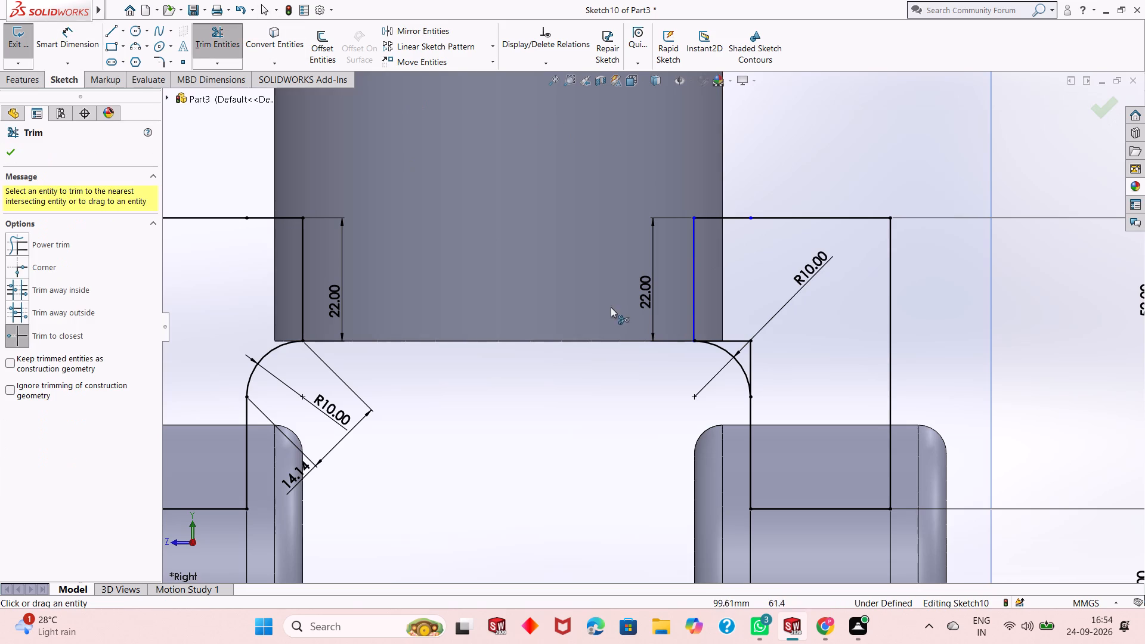
{"action": "scroll", "coordinate": [813, 352], "scroll_direction": "down", "scroll_amount": 4}
{"action": "left_click", "coordinate": [660, 327]}
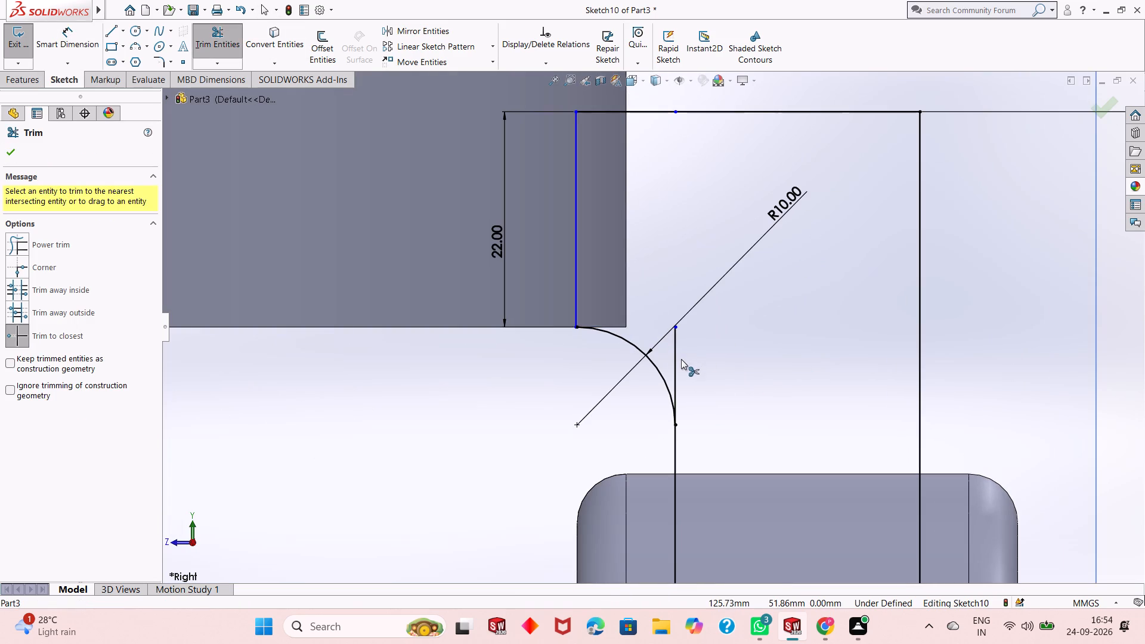
{"action": "left_click", "coordinate": [678, 363]}
{"action": "right_click", "coordinate": [678, 363]}
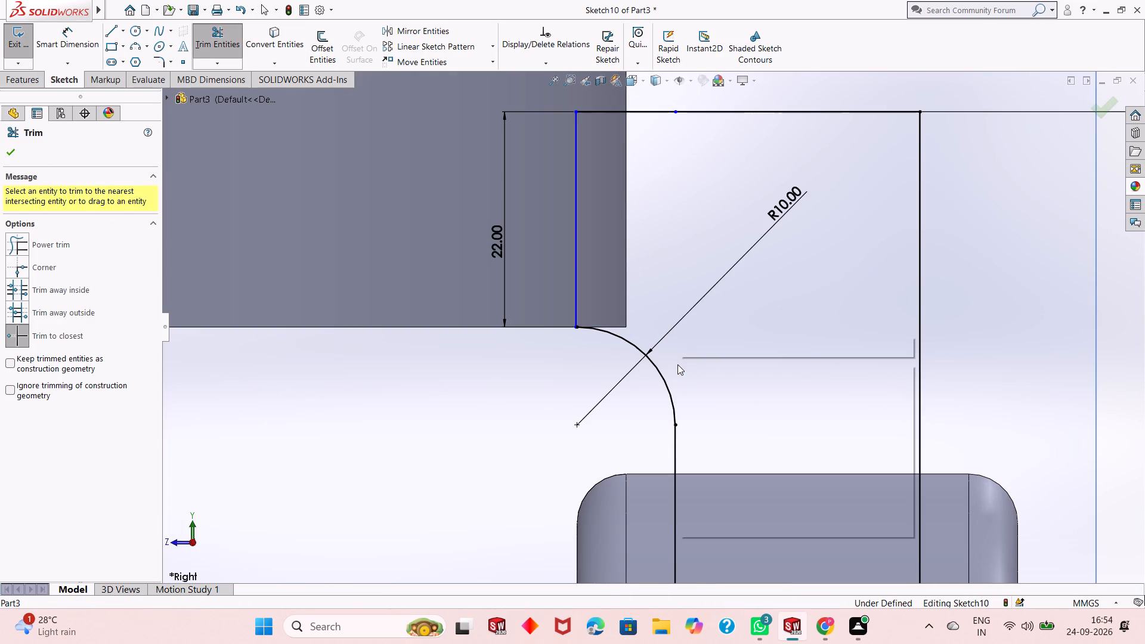
{"action": "left_click", "coordinate": [692, 405]}
{"action": "scroll", "coordinate": [541, 405], "scroll_direction": "up", "scroll_amount": 7}
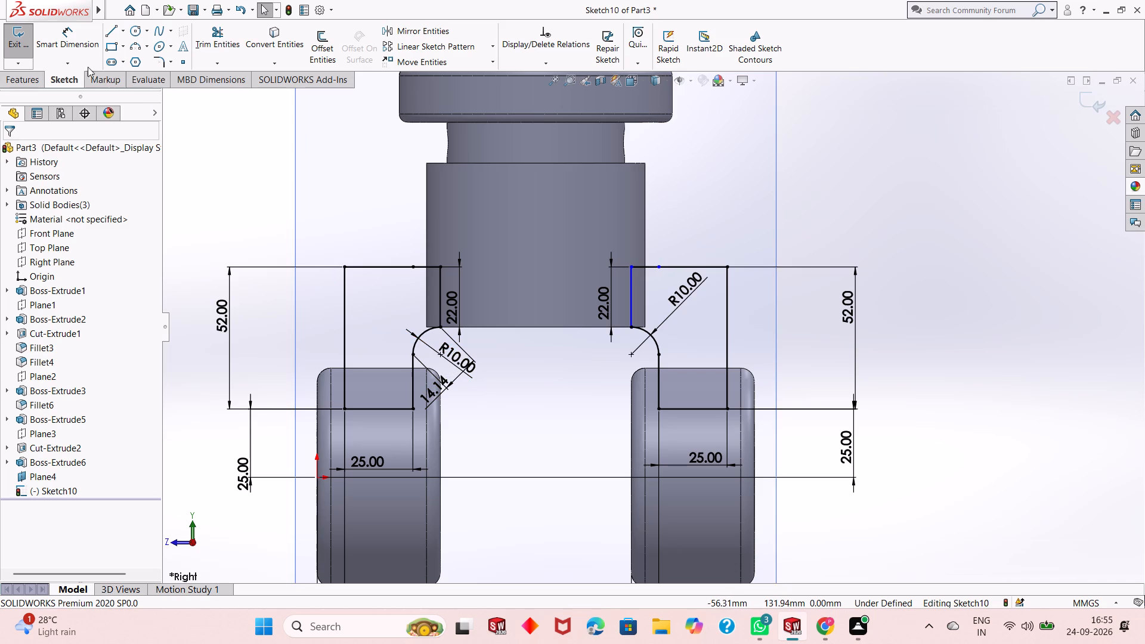
Dimension the short top line of the second profile's step at 10 mm.
{"action": "left_click", "coordinate": [76, 57]}
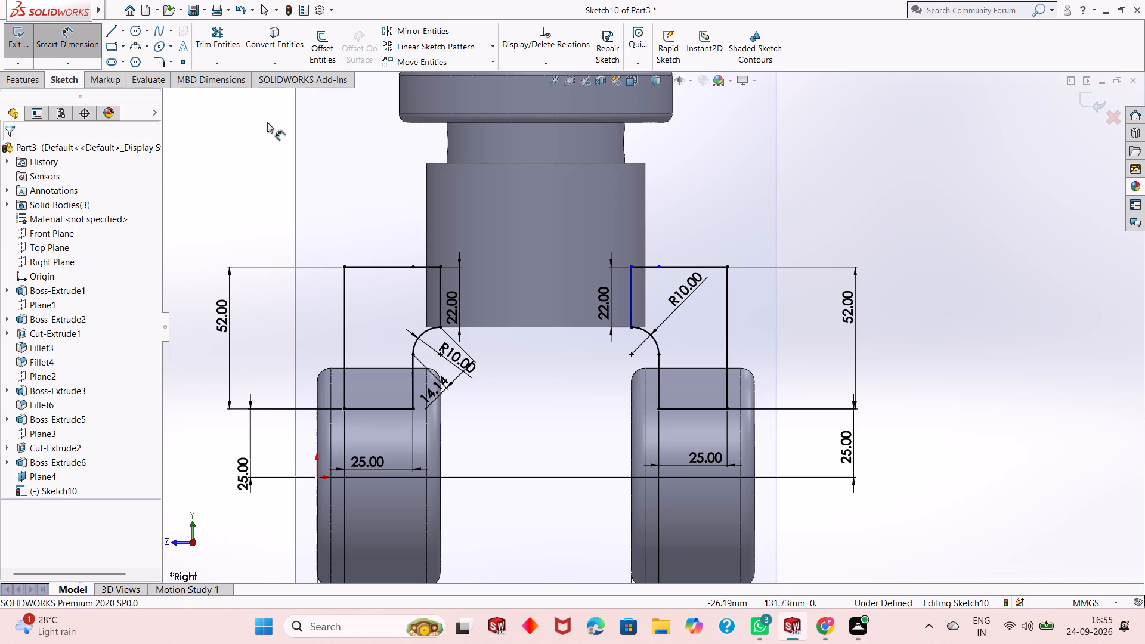
{"action": "scroll", "coordinate": [673, 301], "scroll_direction": "down", "scroll_amount": 2}
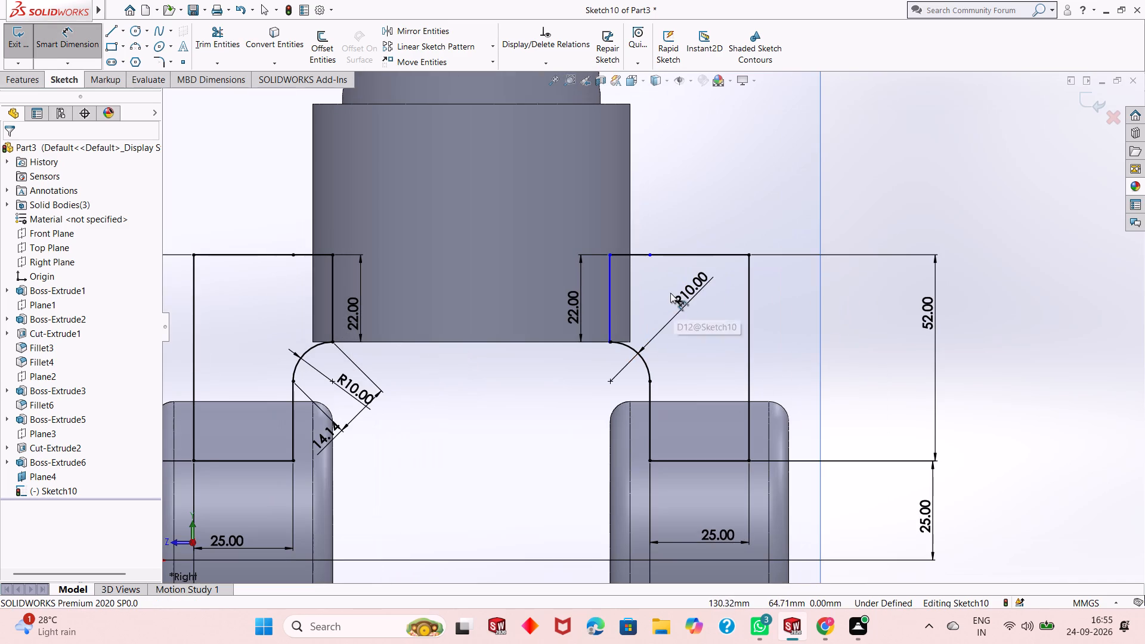
{"action": "left_click", "coordinate": [636, 256]}
{"action": "left_click", "coordinate": [642, 219]}
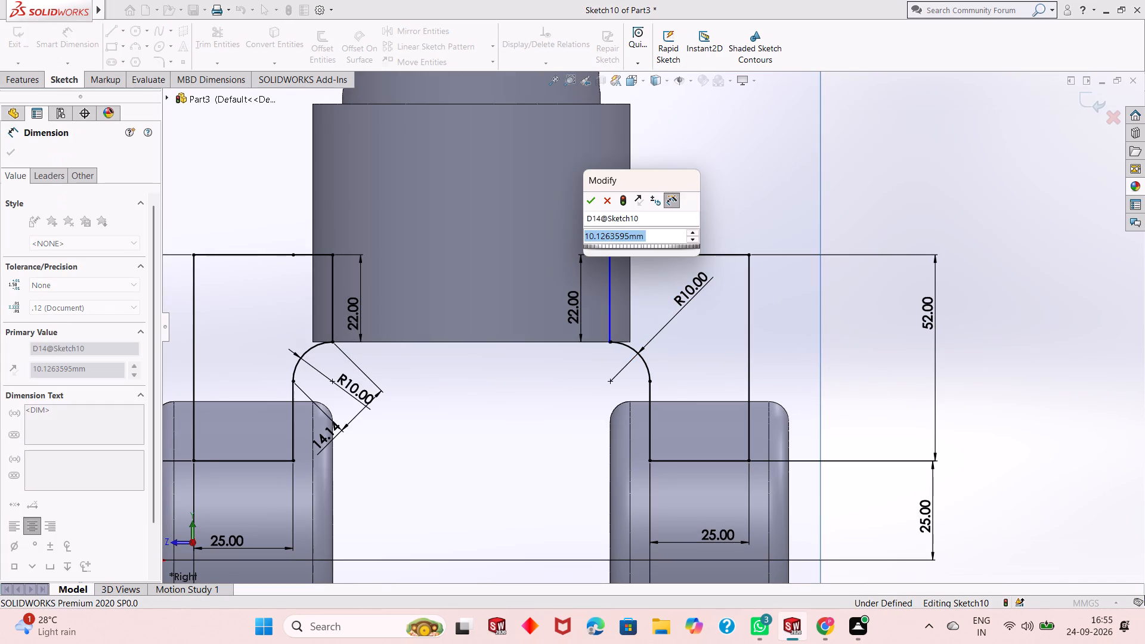
{"action": "type", "text": "10"}
{"action": "key", "text": "Return"}
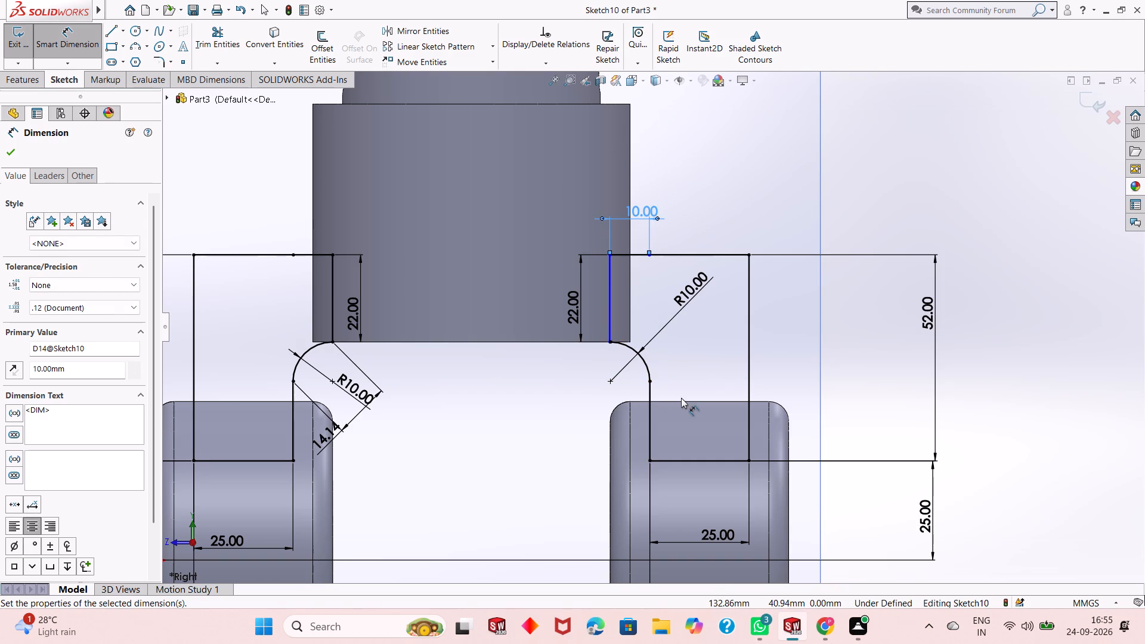
Dimension the straight-line distance between the two endpoints of the second profile's rounded corner arc.
{"action": "scroll", "coordinate": [657, 393], "scroll_direction": "up", "scroll_amount": 1}
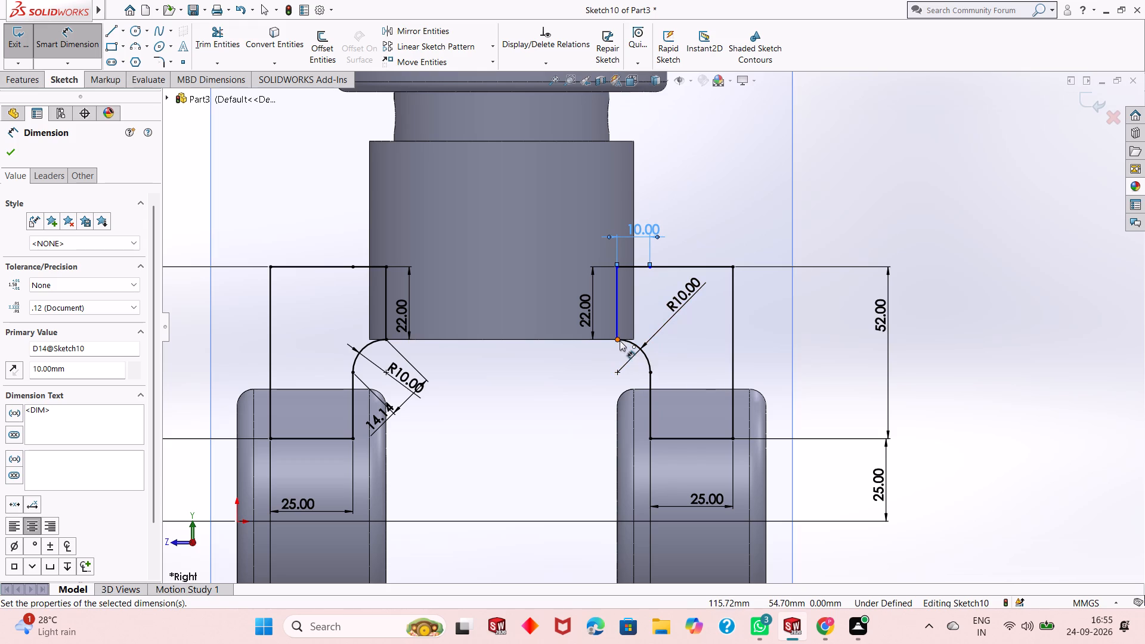
{"action": "left_click", "coordinate": [620, 340]}
{"action": "left_click", "coordinate": [651, 371]}
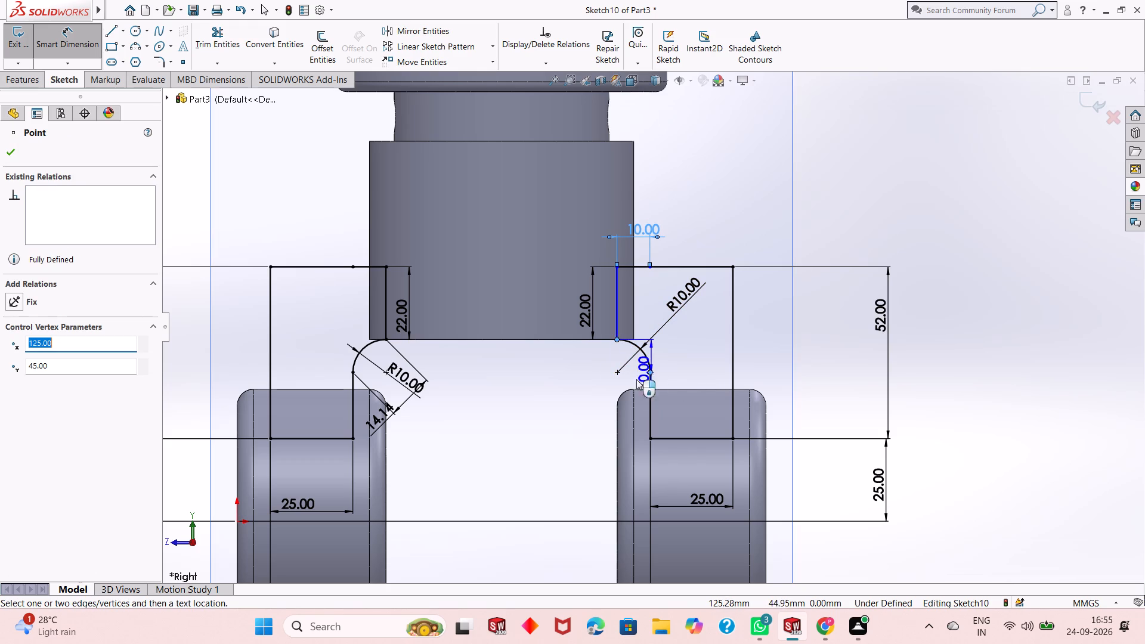
{"action": "left_click", "coordinate": [592, 405]}
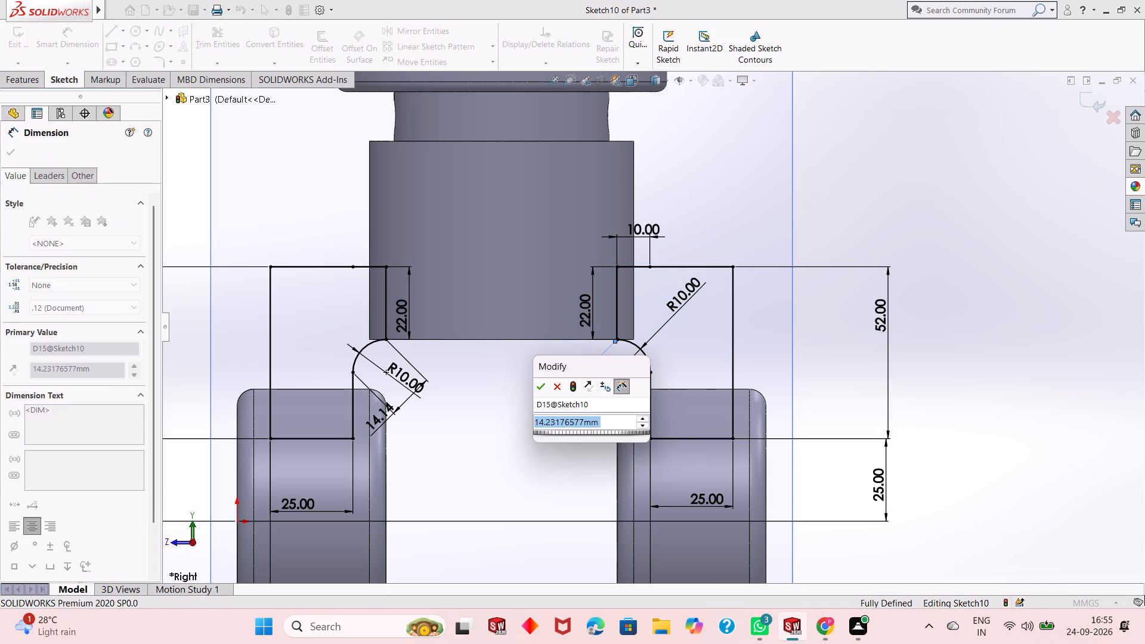
{"action": "left_click", "coordinate": [540, 392]}
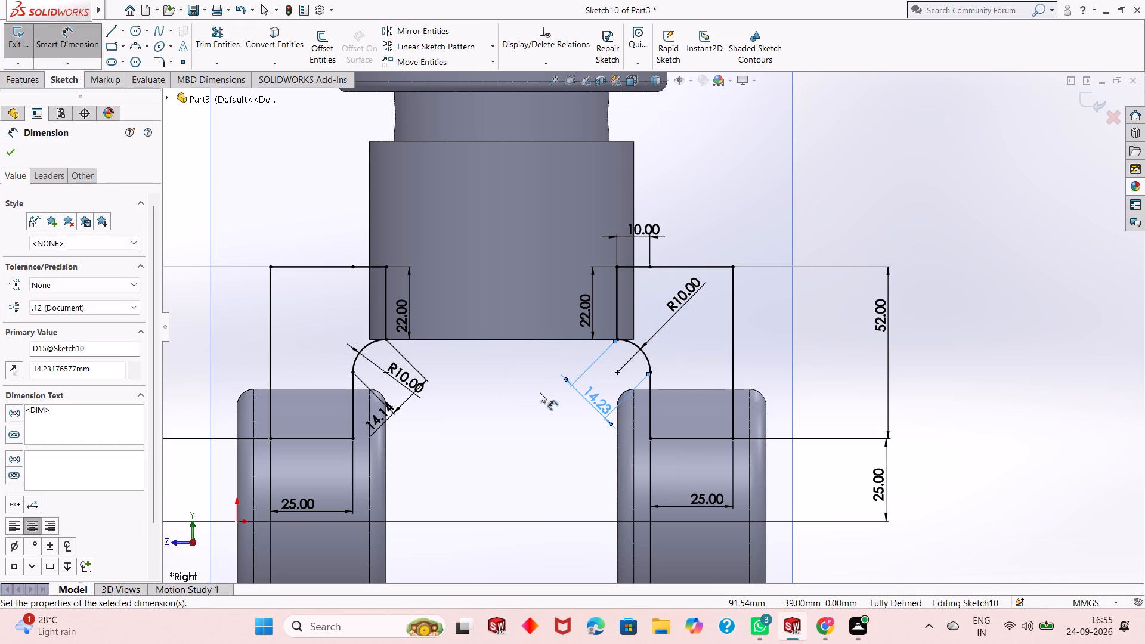
{"action": "right_click", "coordinate": [843, 216]}
{"action": "left_click", "coordinate": [872, 255]}
Examine both stepped profiles and their arcs against the cylinders from several angles and facing the sketch plane.
{"action": "scroll", "coordinate": [574, 380], "scroll_direction": "up", "scroll_amount": 3}
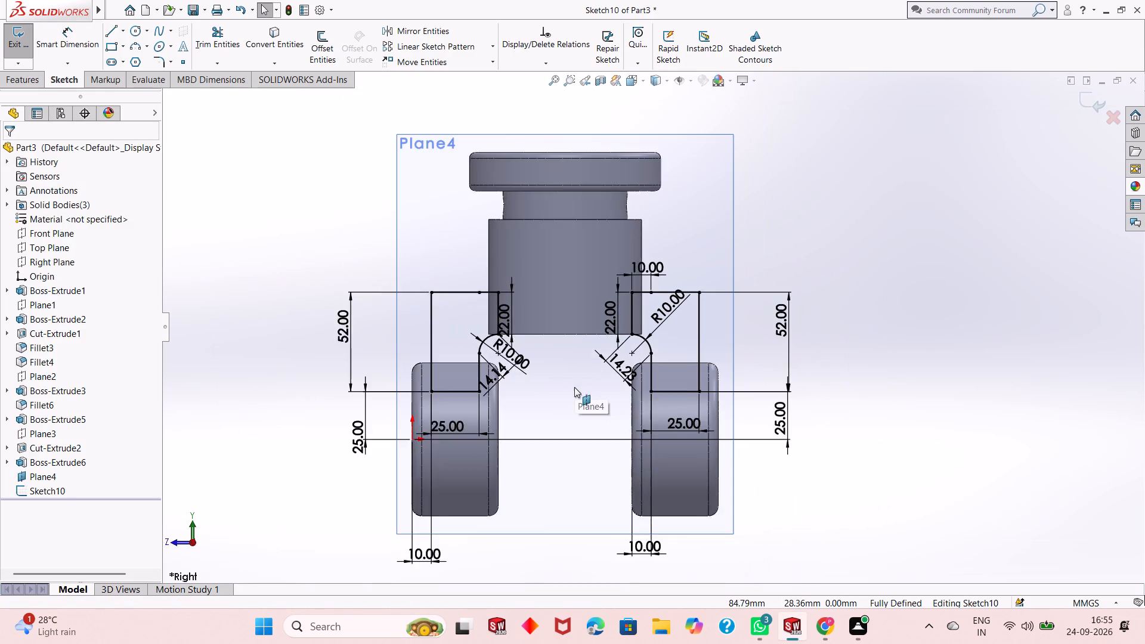
{"action": "scroll", "coordinate": [574, 387], "scroll_direction": "up", "scroll_amount": 1}
{"action": "scroll", "coordinate": [617, 368], "scroll_direction": "down", "scroll_amount": 2}
{"action": "scroll", "coordinate": [571, 301], "scroll_direction": "down", "scroll_amount": 2}
{"action": "scroll", "coordinate": [585, 342], "scroll_direction": "up", "scroll_amount": 1}
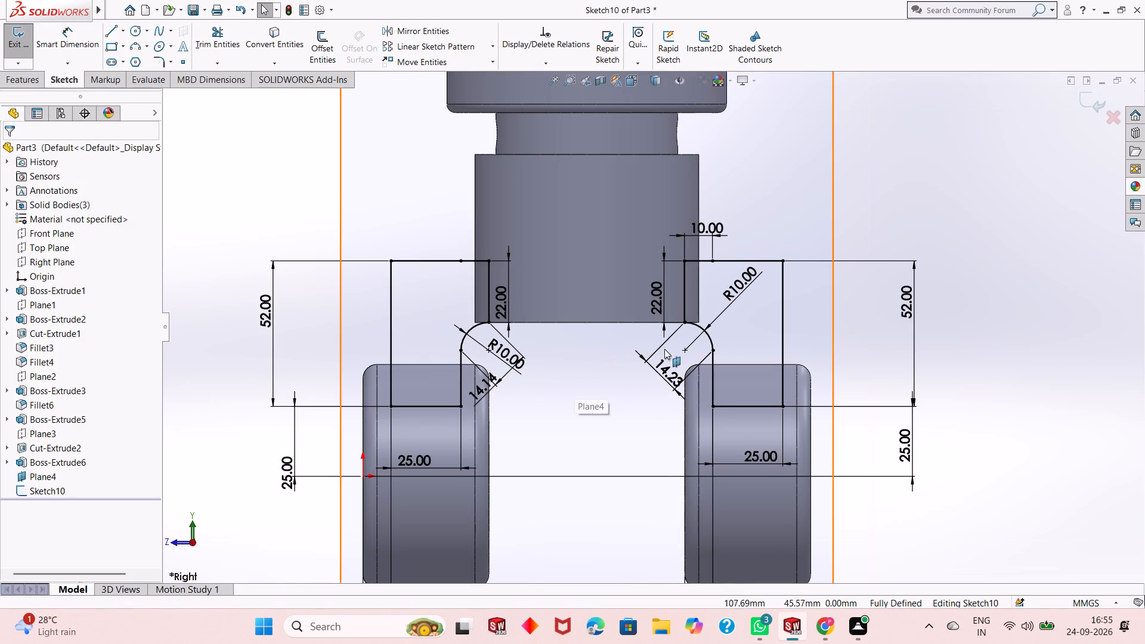
{"action": "scroll", "coordinate": [673, 351], "scroll_direction": "down", "scroll_amount": 1}
{"action": "scroll", "coordinate": [604, 382], "scroll_direction": "up", "scroll_amount": 2}
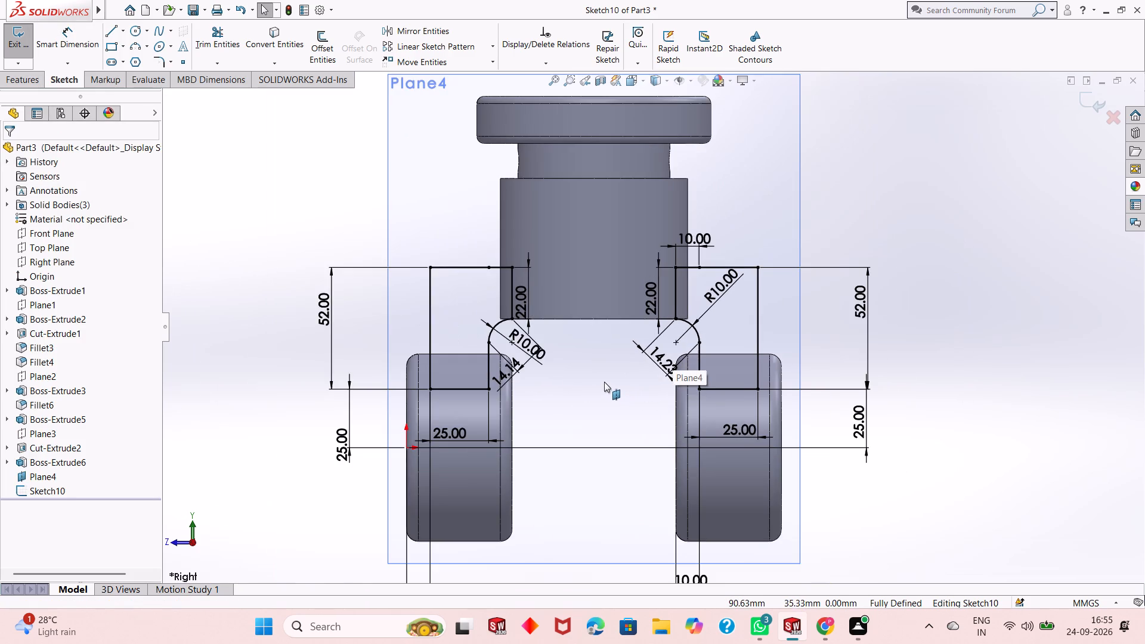
{"action": "scroll", "coordinate": [611, 299], "scroll_direction": "down", "scroll_amount": 1}
{"action": "middle_click_drag", "start_coordinate": [568, 411], "coordinate": [608, 412]}
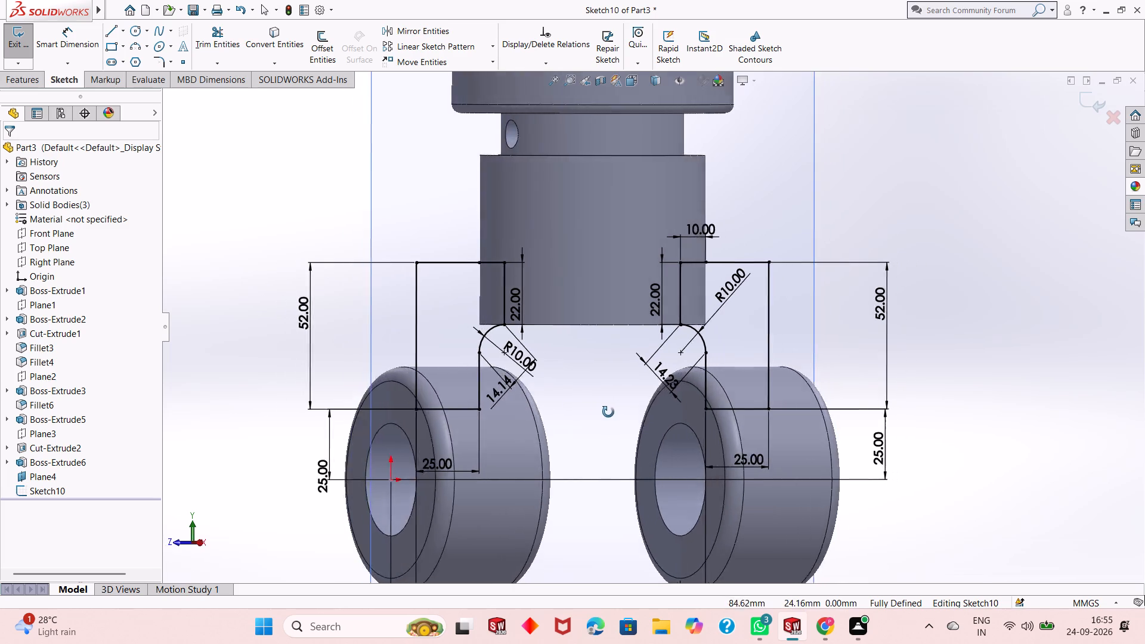
{"action": "middle_click_drag", "start_coordinate": [608, 412], "coordinate": [575, 418]}
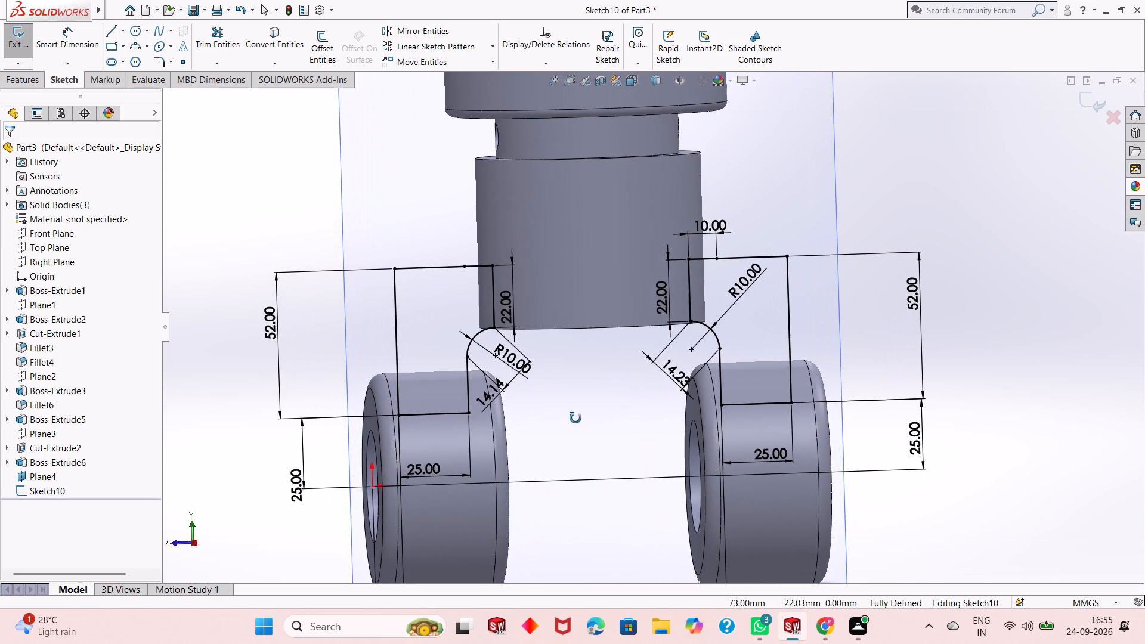
{"action": "middle_click_drag", "start_coordinate": [575, 418], "coordinate": [574, 418]}
{"action": "middle_click_drag", "start_coordinate": [601, 390], "coordinate": [541, 394]}
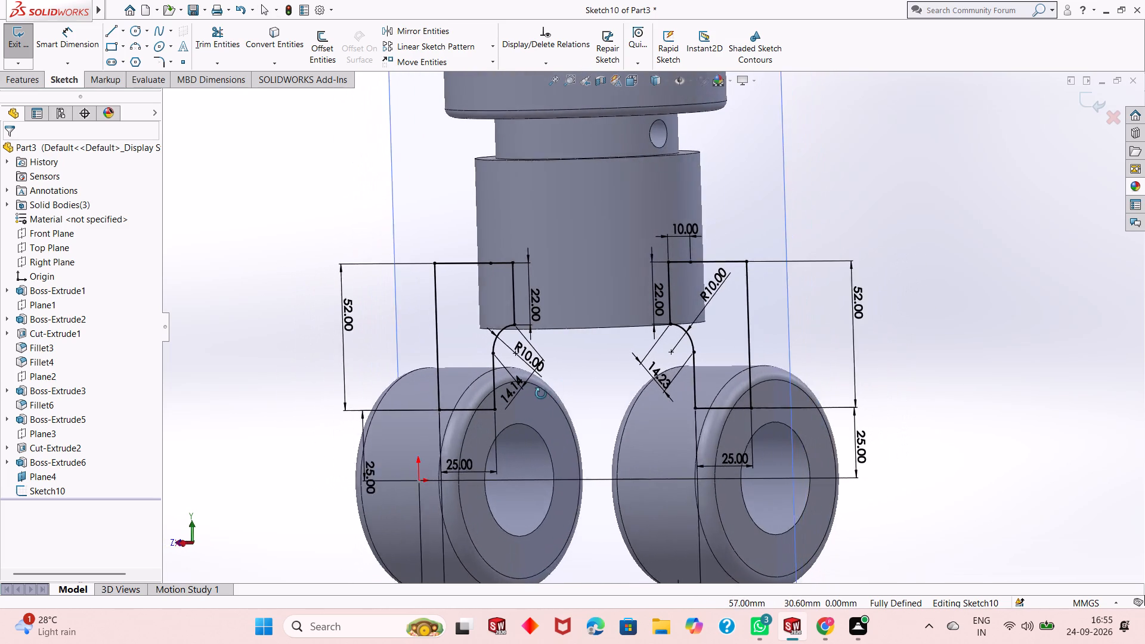
{"action": "middle_click_drag", "start_coordinate": [541, 394], "coordinate": [525, 397]}
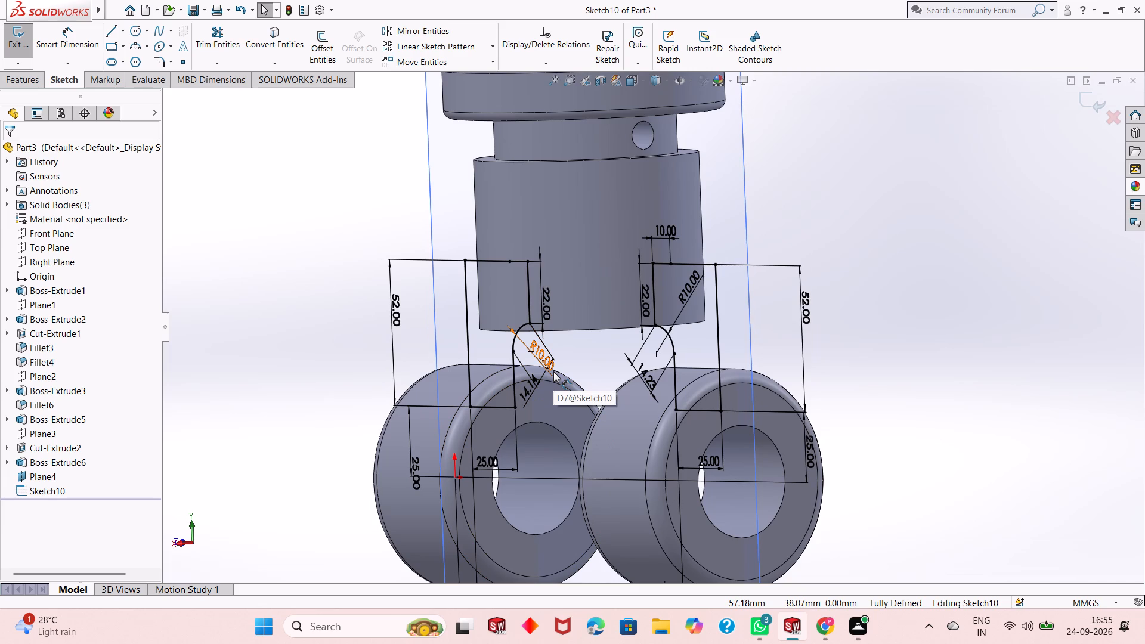
{"action": "scroll", "coordinate": [681, 317], "scroll_direction": "down", "scroll_amount": 2}
{"action": "scroll", "coordinate": [643, 332], "scroll_direction": "up", "scroll_amount": 1}
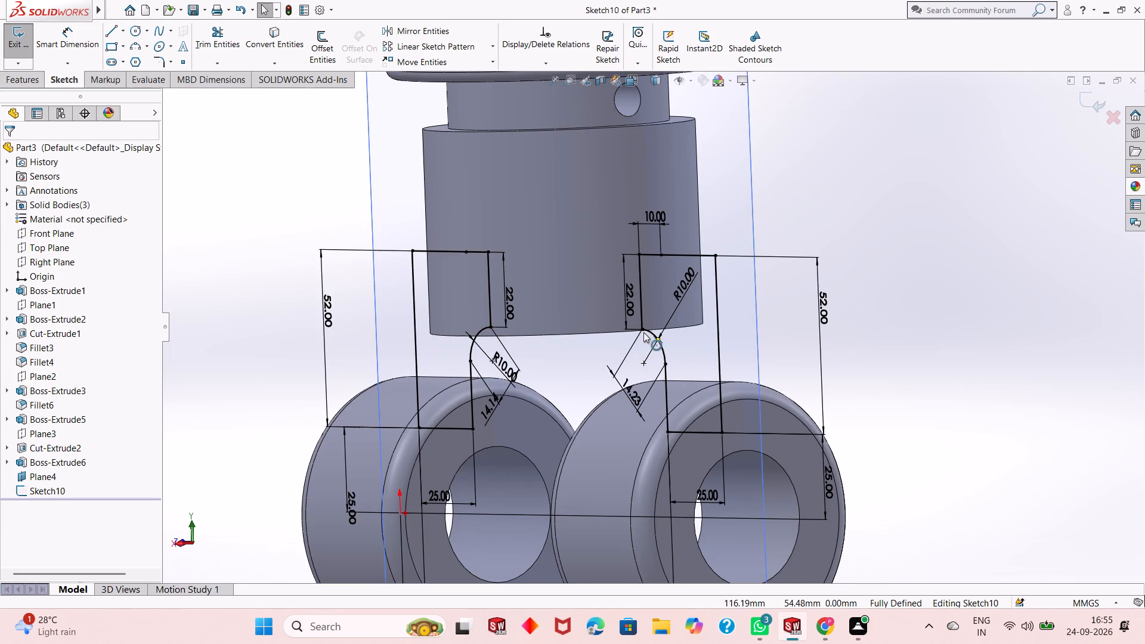
{"action": "scroll", "coordinate": [643, 333], "scroll_direction": "down", "scroll_amount": 1}
{"action": "scroll", "coordinate": [624, 356], "scroll_direction": "up", "scroll_amount": 1}
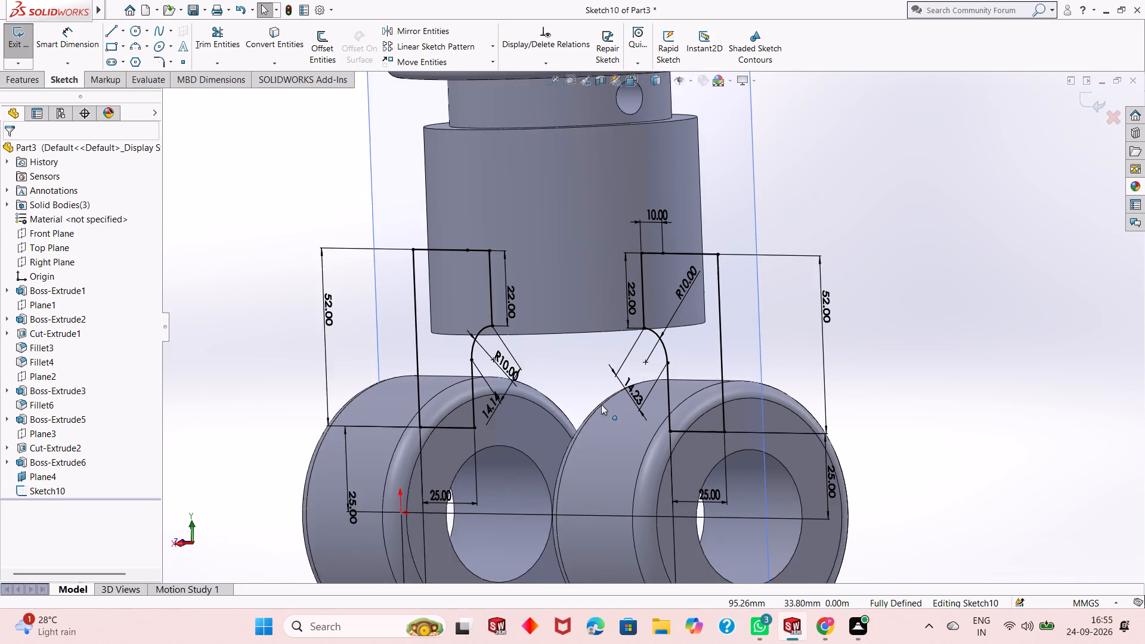
{"action": "scroll", "coordinate": [601, 404], "scroll_direction": "up", "scroll_amount": 2}
{"action": "middle_click_drag", "start_coordinate": [631, 333], "coordinate": [648, 321]}
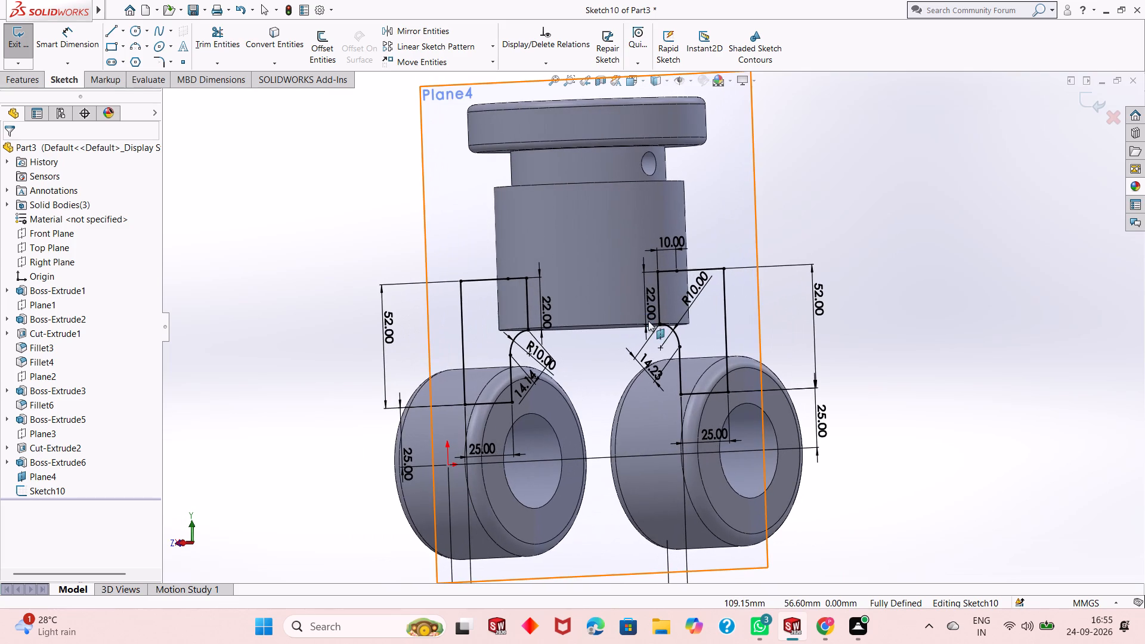
{"action": "key", "text": "ctrl+8"}
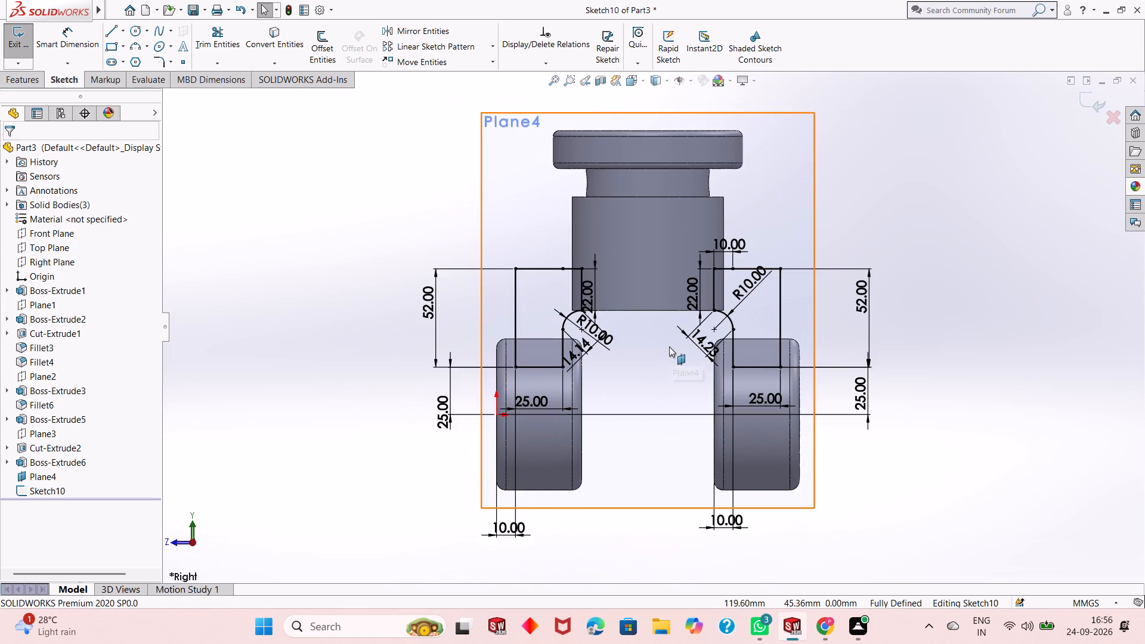
{"action": "scroll", "coordinate": [722, 335], "scroll_direction": "down", "scroll_amount": 3}
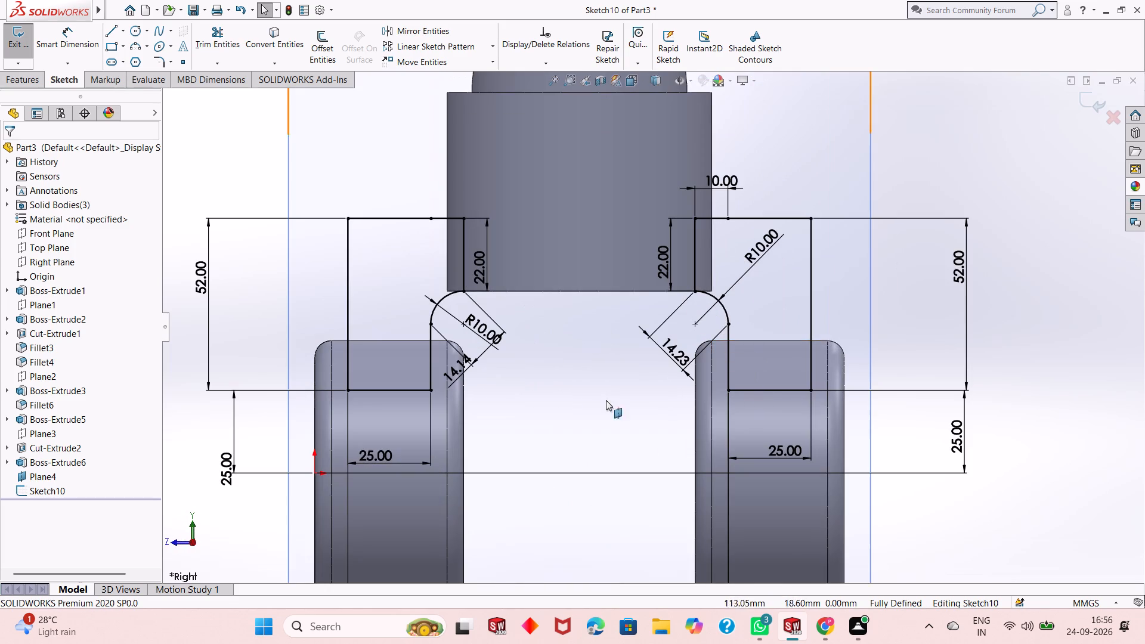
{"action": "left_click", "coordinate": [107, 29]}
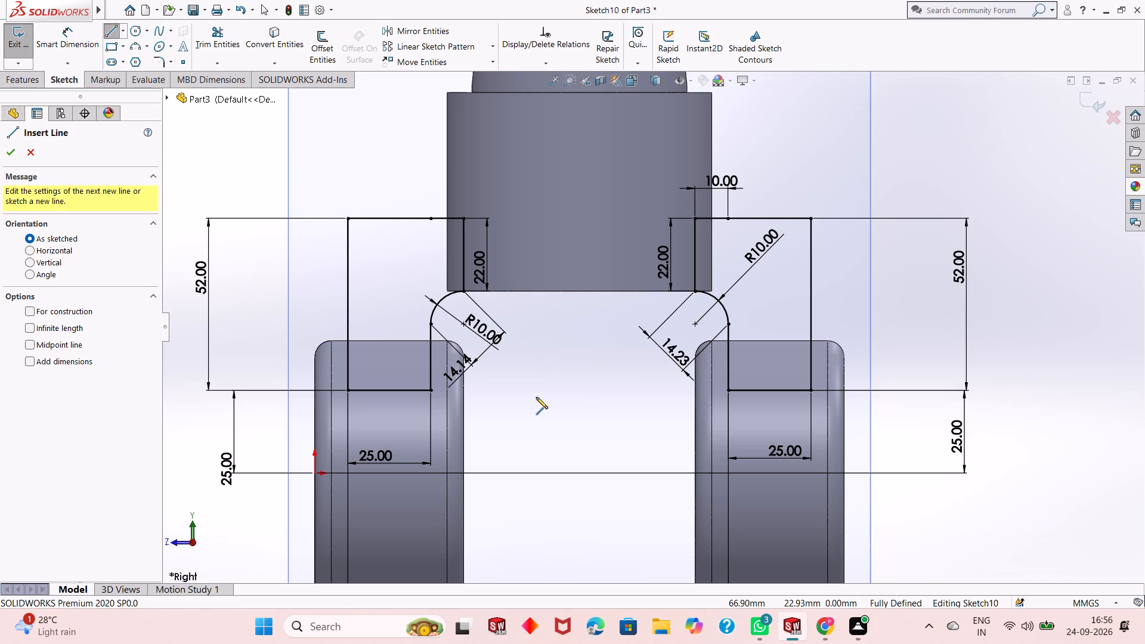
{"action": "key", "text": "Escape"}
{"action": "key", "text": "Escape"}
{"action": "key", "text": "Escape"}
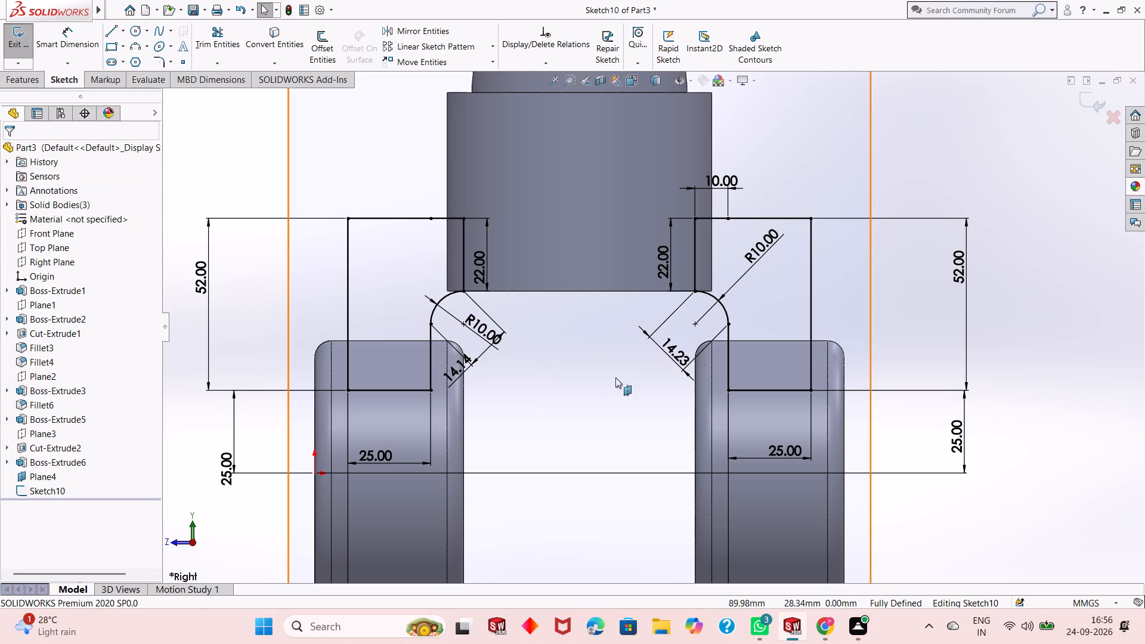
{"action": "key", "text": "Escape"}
Set the distance between the second profile's arc endpoints to 14.14 mm.
{"action": "double_click", "coordinate": [682, 357]}
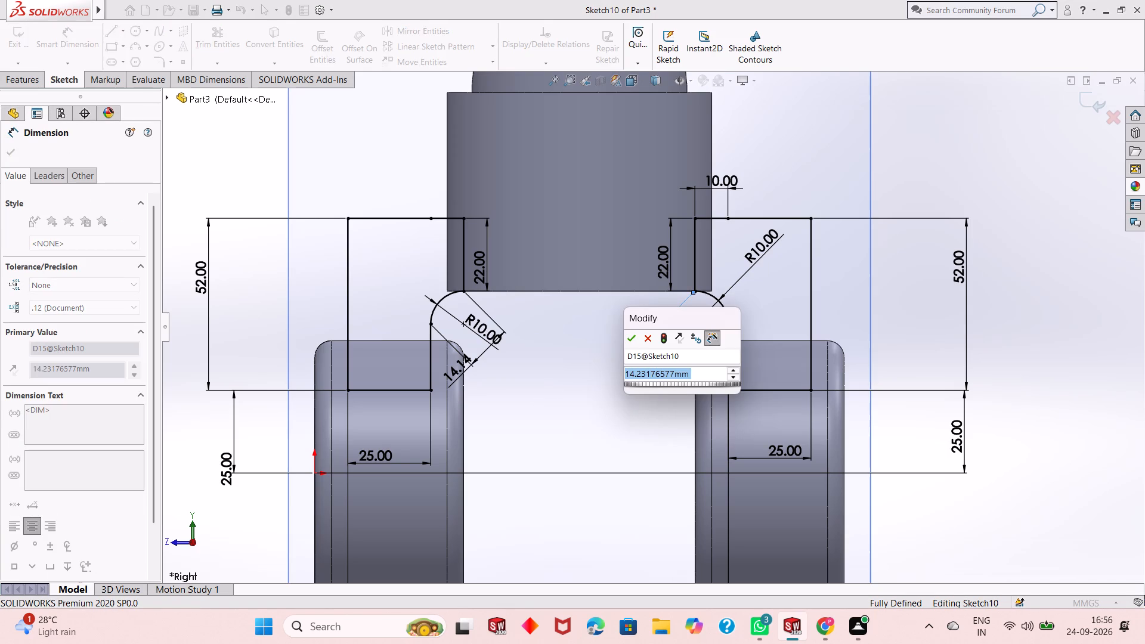
{"action": "type", "text": "14"}
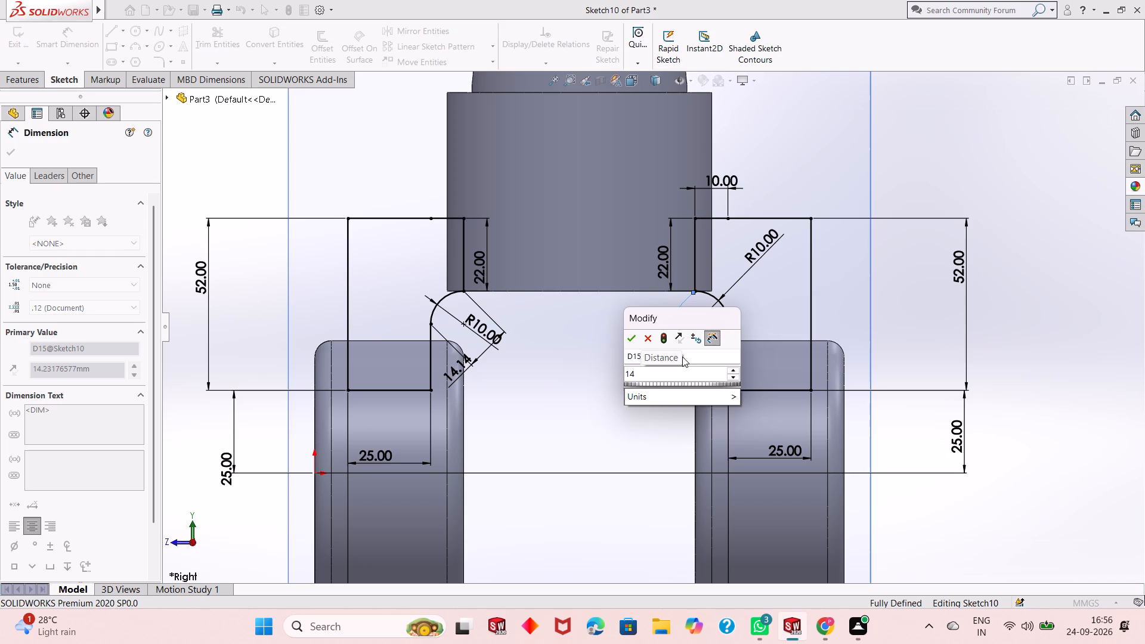
{"action": "type", "text": ".14"}
{"action": "key", "text": "Return"}
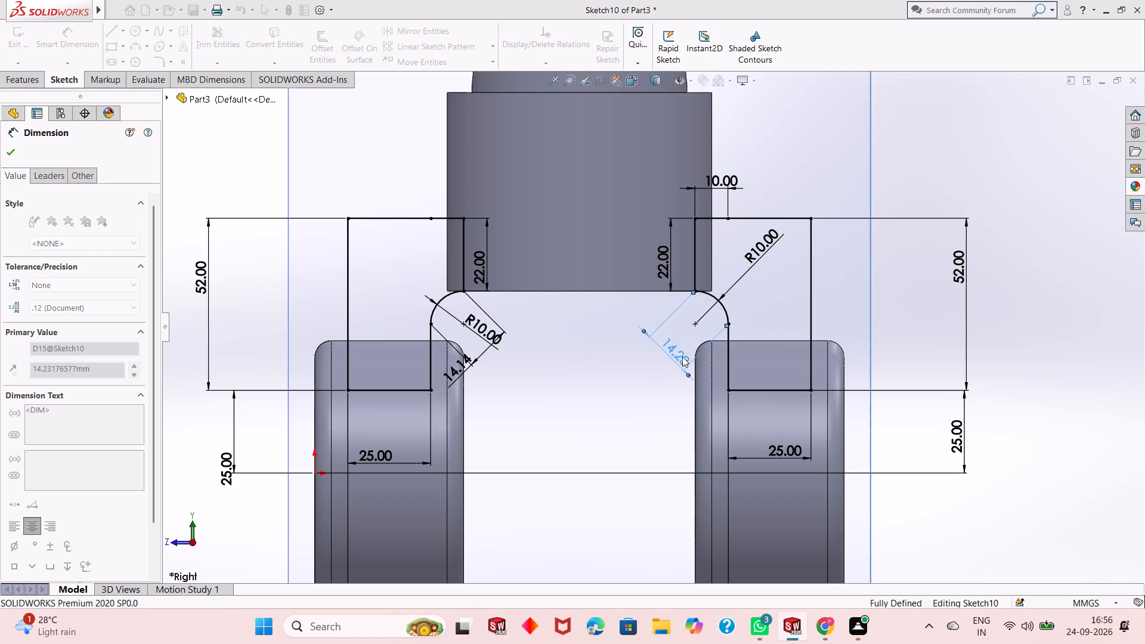
{"action": "key", "text": "Escape"}
{"action": "key", "text": "Escape"}
{"action": "key", "text": "Escape"}
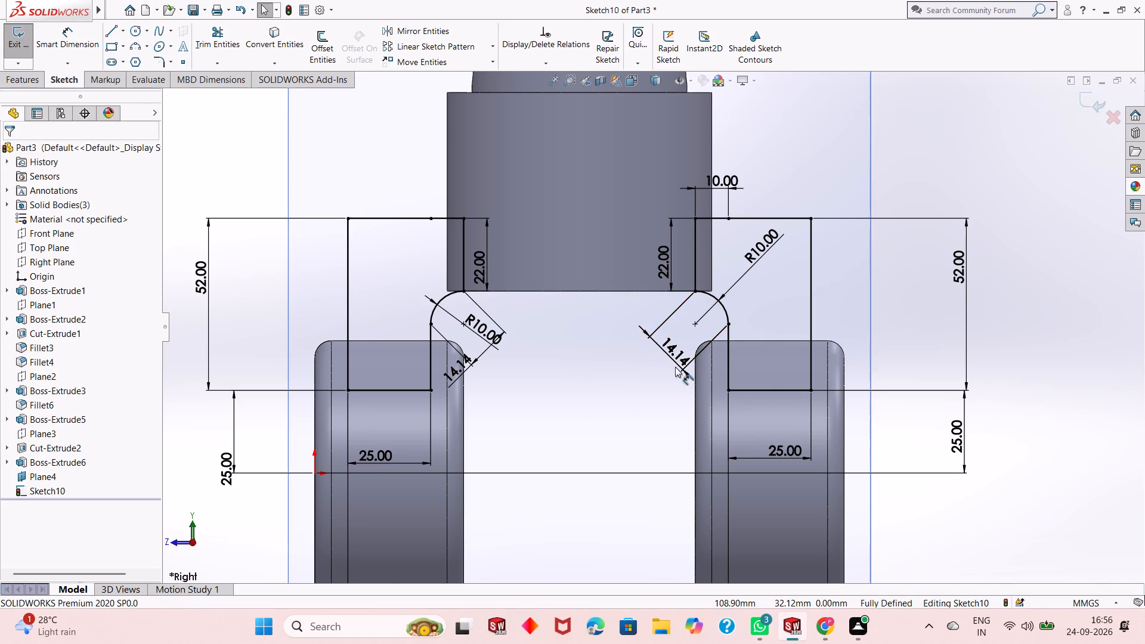
Inspect closely where each profile's arc meets its short vertical line at the upper cylinder's bottom edge, and compare both profiles.
{"action": "scroll", "coordinate": [675, 367], "scroll_direction": "up", "scroll_amount": 1}
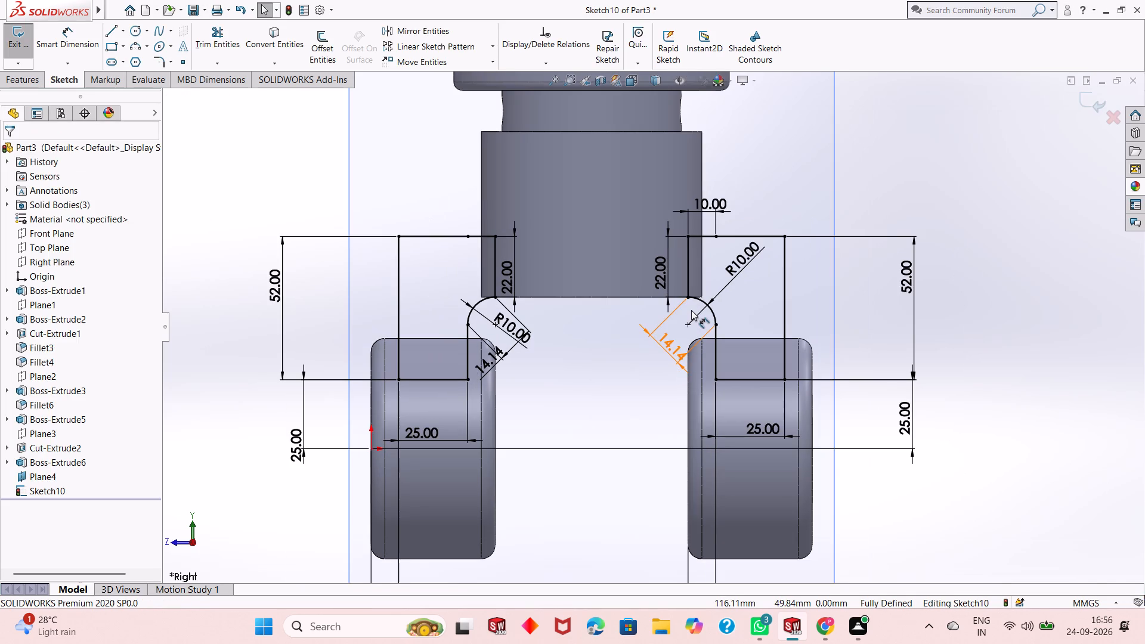
{"action": "scroll", "coordinate": [685, 302], "scroll_direction": "down", "scroll_amount": 1}
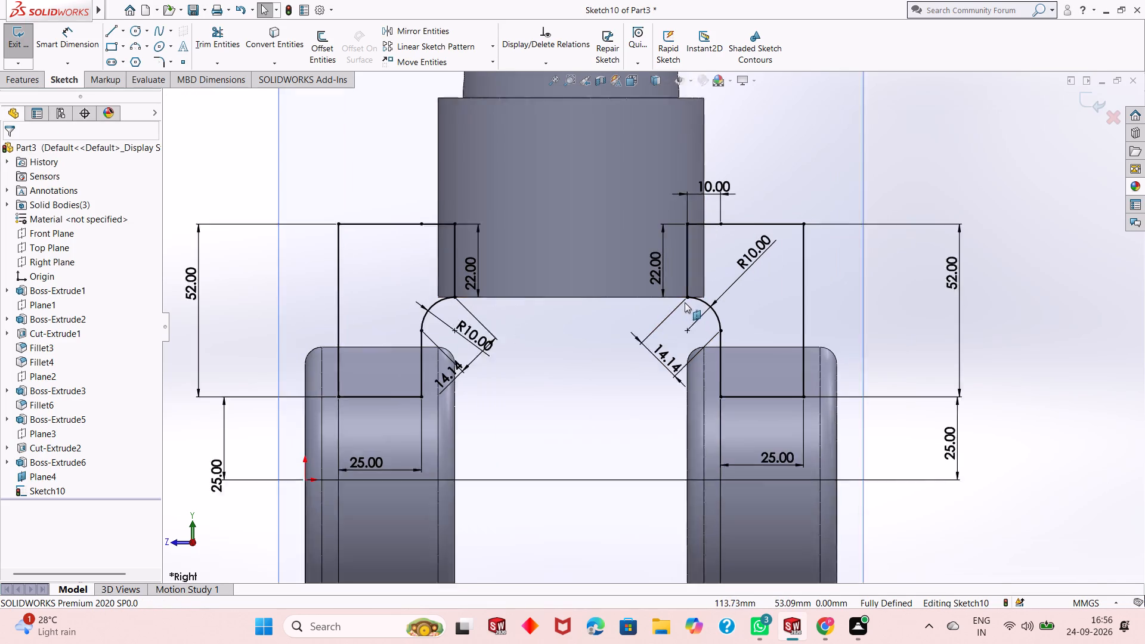
{"action": "scroll", "coordinate": [685, 302], "scroll_direction": "down", "scroll_amount": 13}
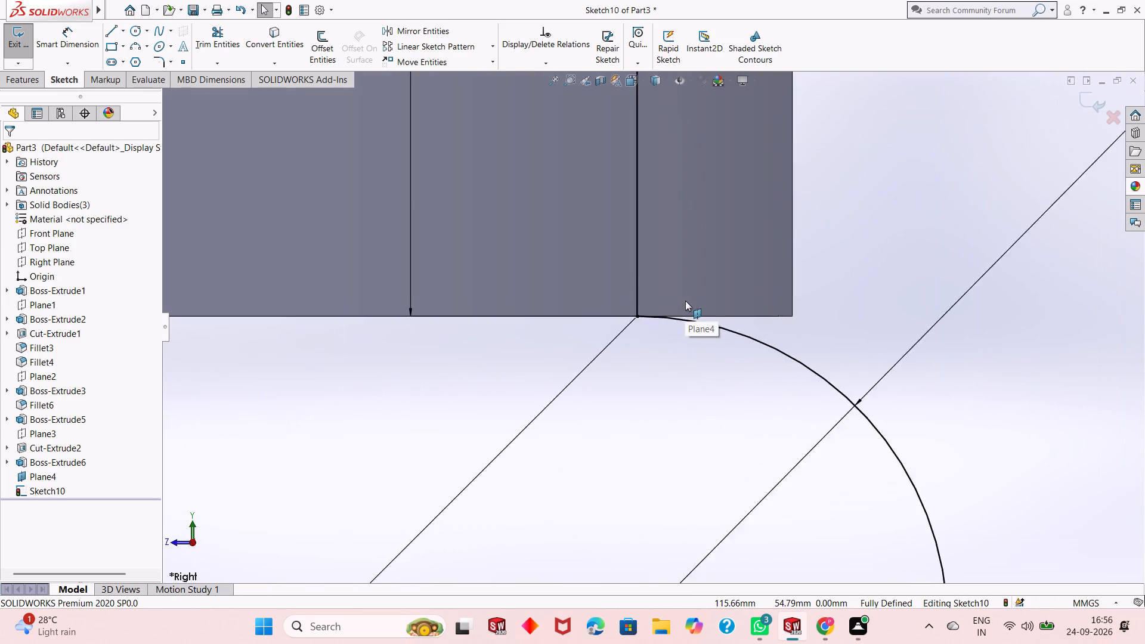
{"action": "scroll", "coordinate": [685, 301], "scroll_direction": "down", "scroll_amount": 2}
{"action": "scroll", "coordinate": [596, 340], "scroll_direction": "down", "scroll_amount": 5}
{"action": "scroll", "coordinate": [601, 340], "scroll_direction": "up", "scroll_amount": 6}
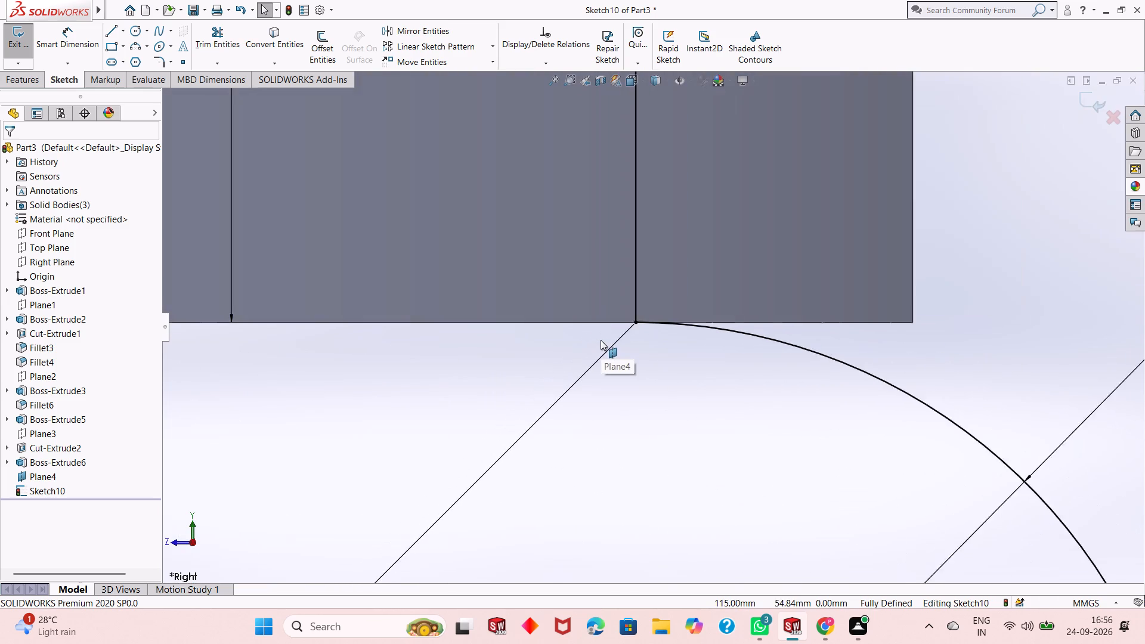
{"action": "scroll", "coordinate": [601, 340], "scroll_direction": "up", "scroll_amount": 17}
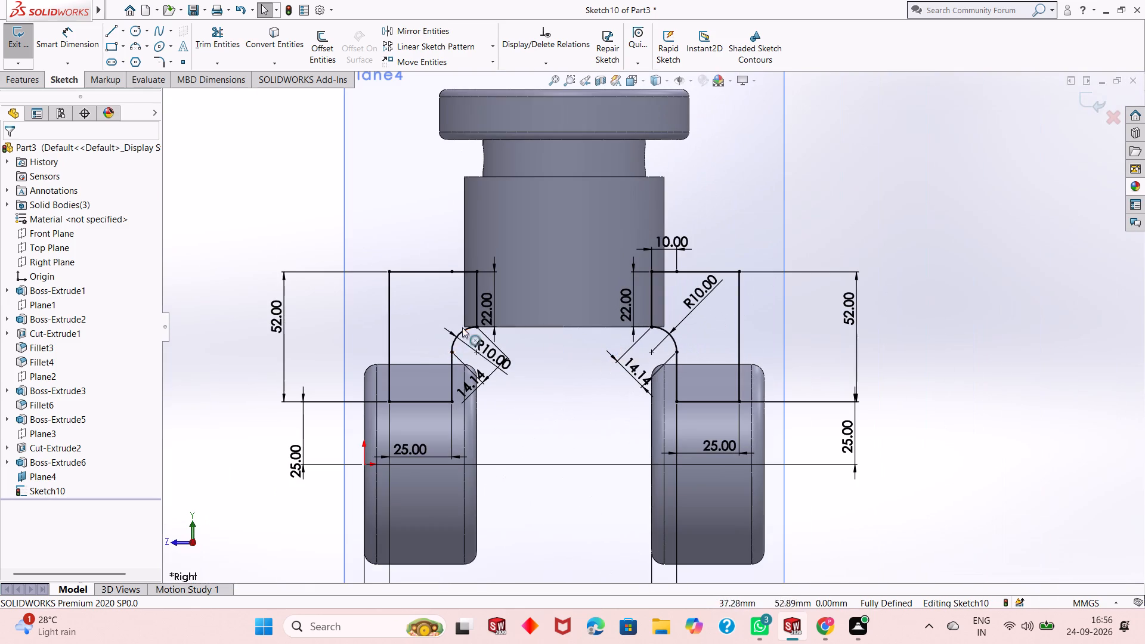
{"action": "scroll", "coordinate": [469, 324], "scroll_direction": "down", "scroll_amount": 7}
{"action": "scroll", "coordinate": [565, 333], "scroll_direction": "down", "scroll_amount": 8}
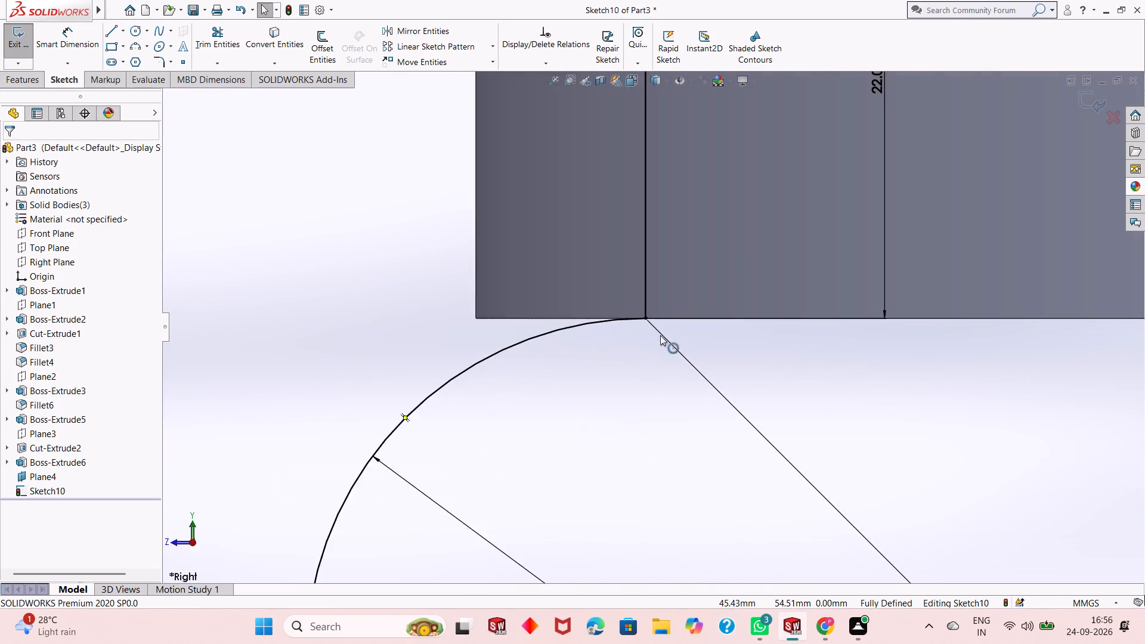
{"action": "scroll", "coordinate": [660, 335], "scroll_direction": "down", "scroll_amount": 5}
{"action": "scroll", "coordinate": [608, 286], "scroll_direction": "down", "scroll_amount": 10}
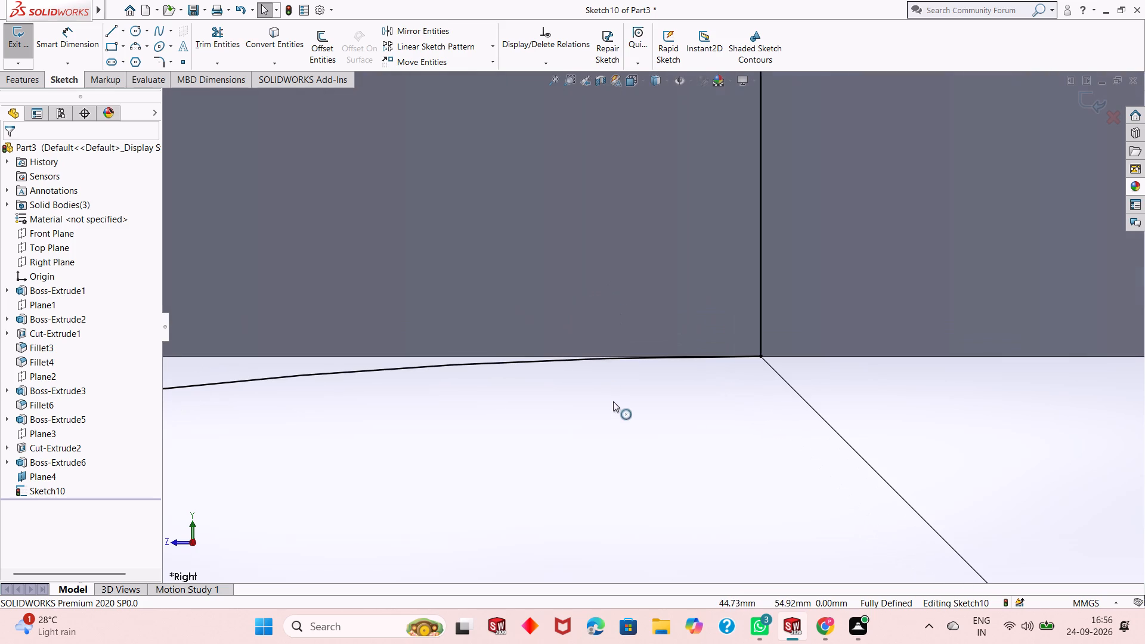
{"action": "scroll", "coordinate": [618, 374], "scroll_direction": "down", "scroll_amount": 3}
{"action": "scroll", "coordinate": [617, 371], "scroll_direction": "up", "scroll_amount": 10}
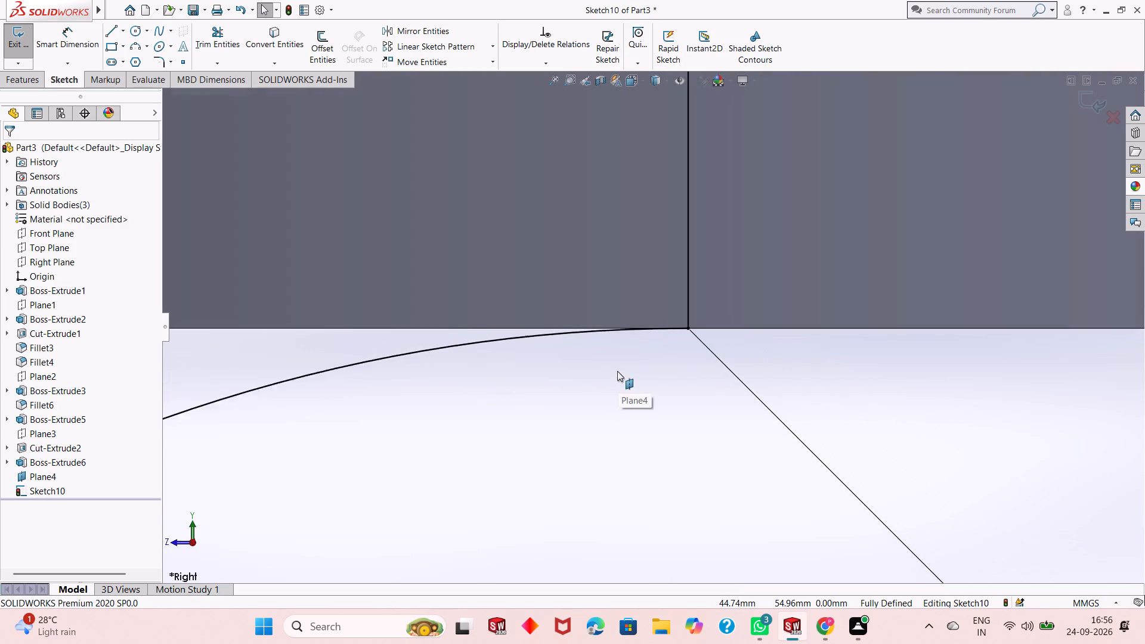
{"action": "scroll", "coordinate": [617, 371], "scroll_direction": "up", "scroll_amount": 20}
{"action": "scroll", "coordinate": [617, 371], "scroll_direction": "up", "scroll_amount": 3}
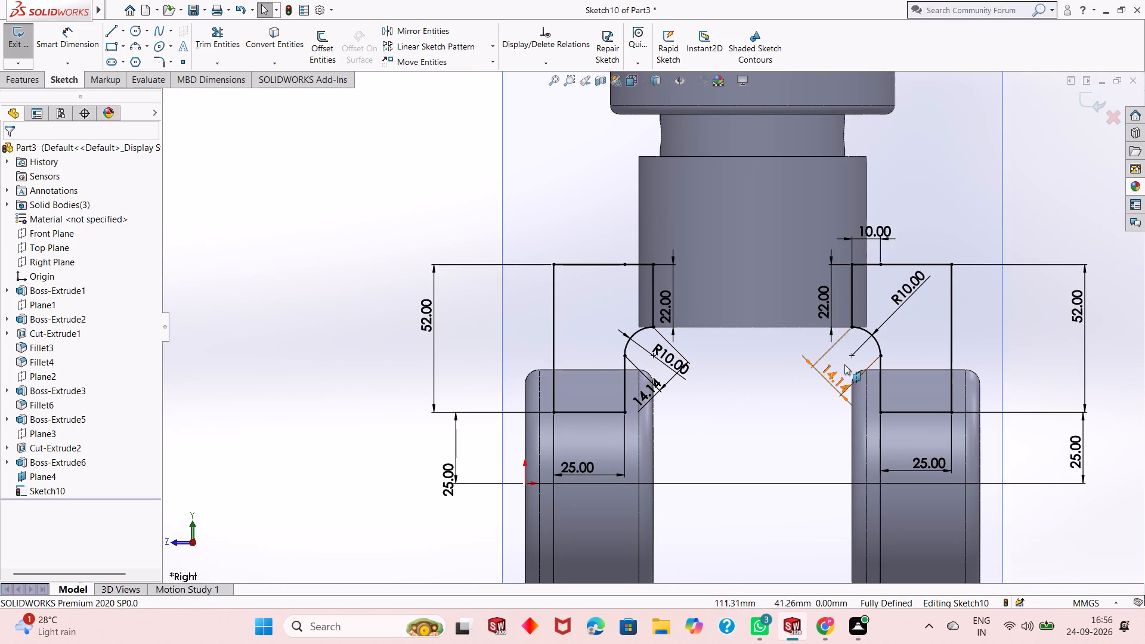
{"action": "scroll", "coordinate": [846, 363], "scroll_direction": "down", "scroll_amount": 2}
{"action": "scroll", "coordinate": [939, 457], "scroll_direction": "down", "scroll_amount": 3}
{"action": "scroll", "coordinate": [939, 457], "scroll_direction": "up", "scroll_amount": 5}
{"action": "scroll", "coordinate": [757, 476], "scroll_direction": "up", "scroll_amount": 3}
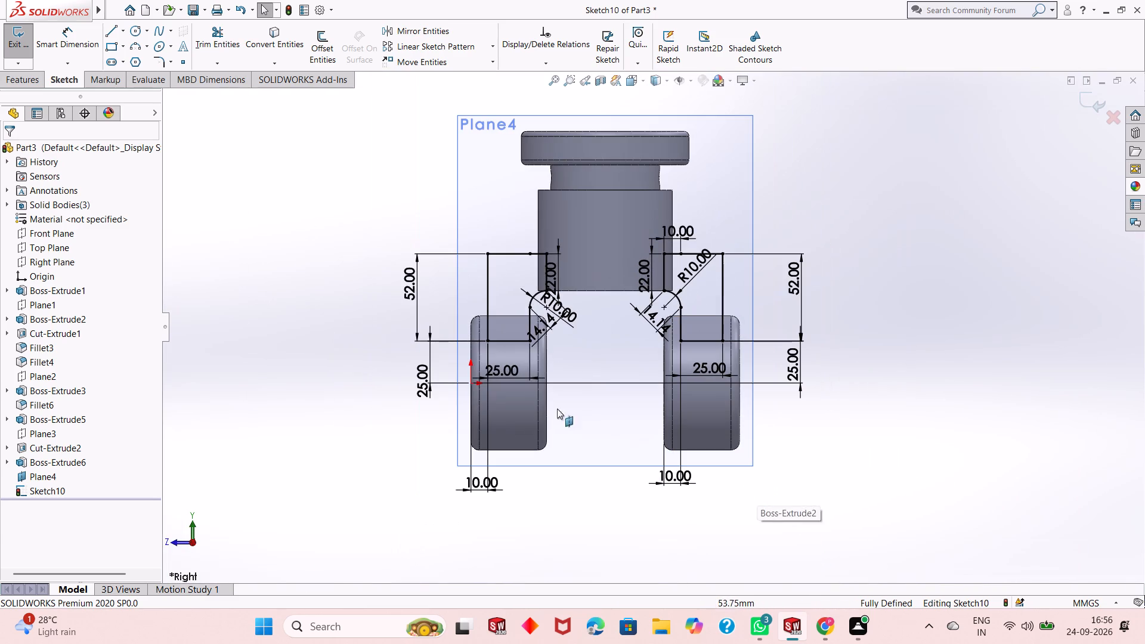
{"action": "scroll", "coordinate": [536, 369], "scroll_direction": "down", "scroll_amount": 2}
{"action": "scroll", "coordinate": [579, 348], "scroll_direction": "down", "scroll_amount": 2}
{"action": "scroll", "coordinate": [683, 350], "scroll_direction": "up", "scroll_amount": 1}
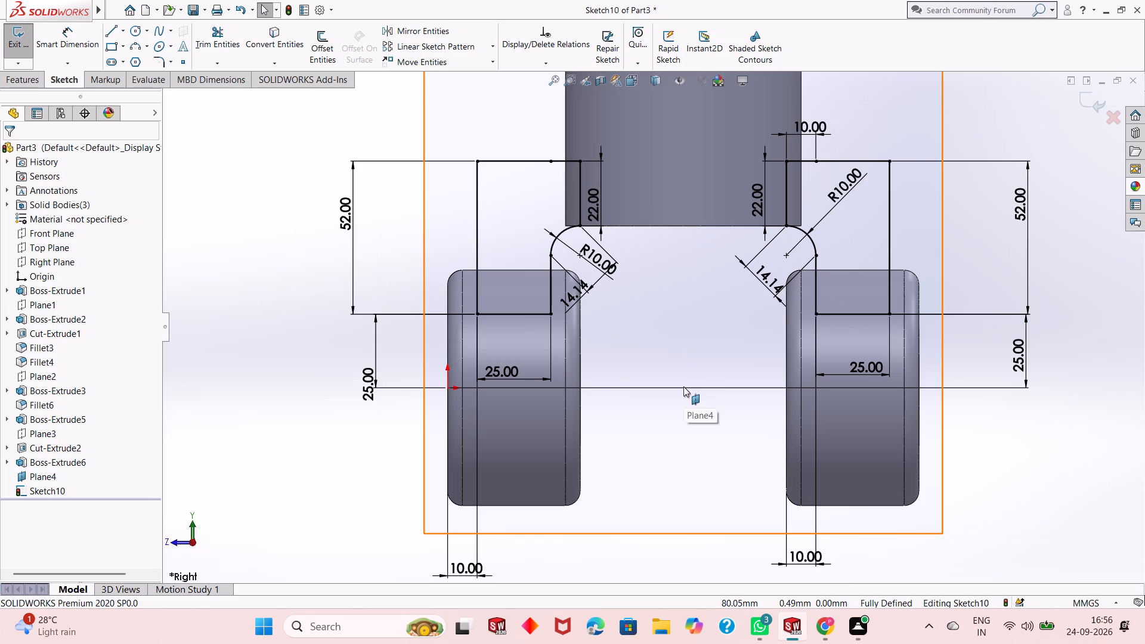
{"action": "scroll", "coordinate": [677, 345], "scroll_direction": "up", "scroll_amount": 1}
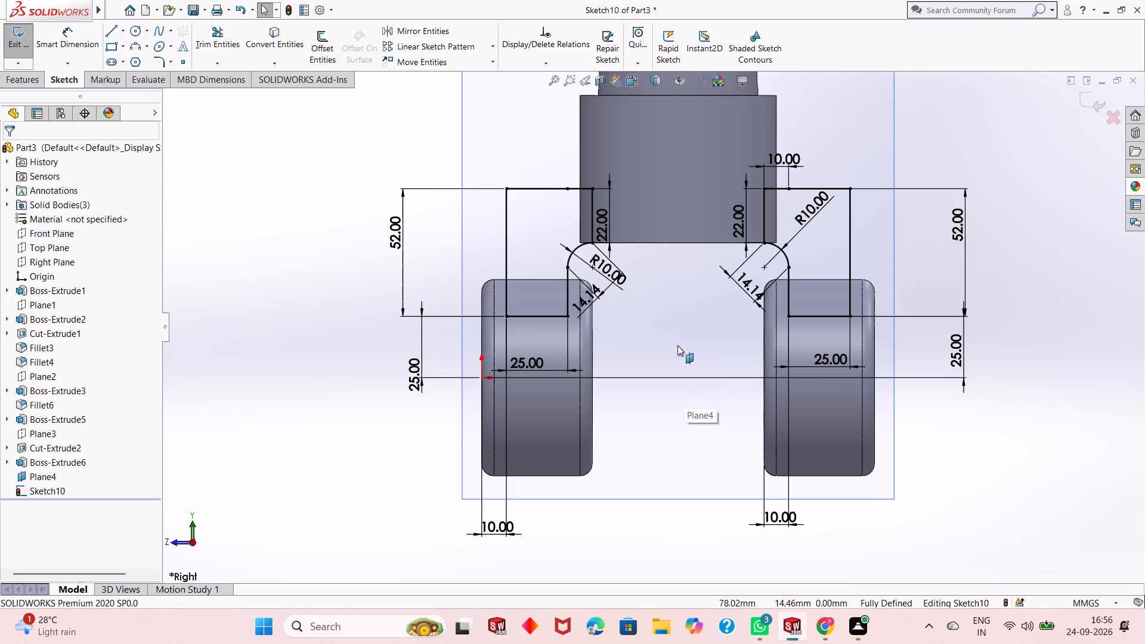
{"action": "scroll", "coordinate": [672, 323], "scroll_direction": "up", "scroll_amount": 2}
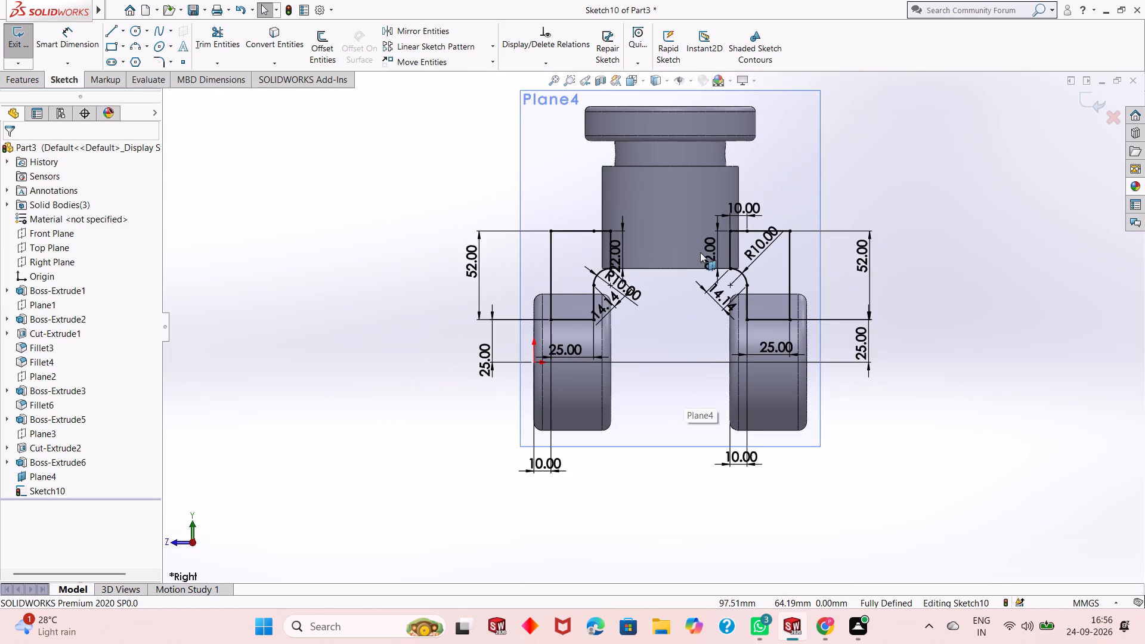
Compare the two dimensioned stepped profiles against the upper cylinder's bottom edge and the two lower cylinders, facing the sketch plane.
{"action": "scroll", "coordinate": [700, 252], "scroll_direction": "down", "scroll_amount": 4}
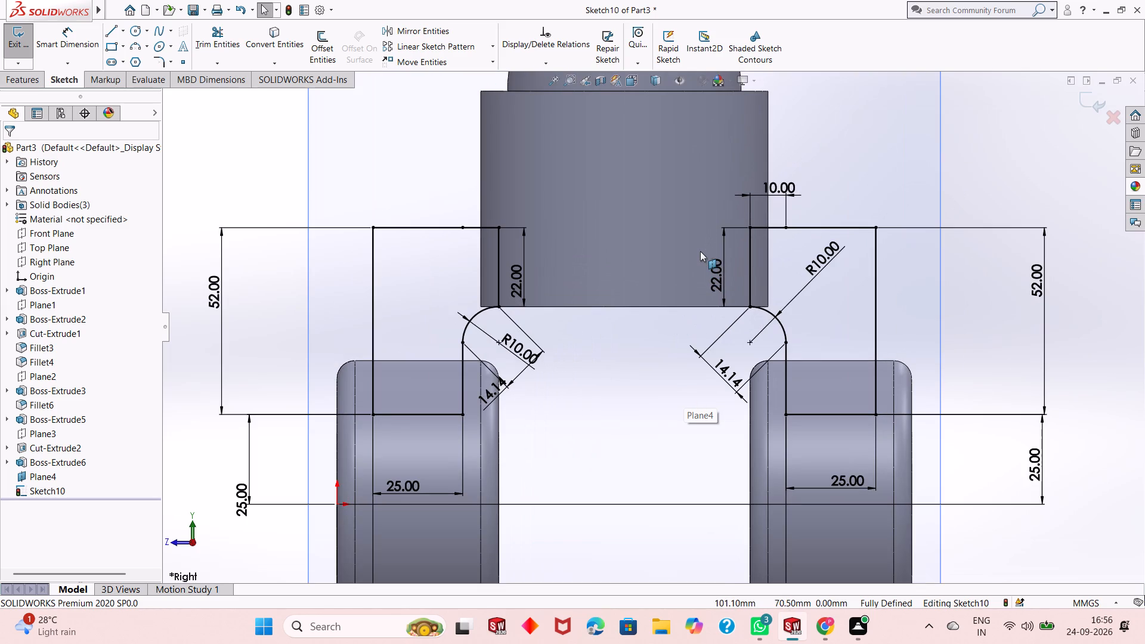
{"action": "scroll", "coordinate": [613, 236], "scroll_direction": "down", "scroll_amount": 2}
{"action": "scroll", "coordinate": [630, 306], "scroll_direction": "up", "scroll_amount": 1}
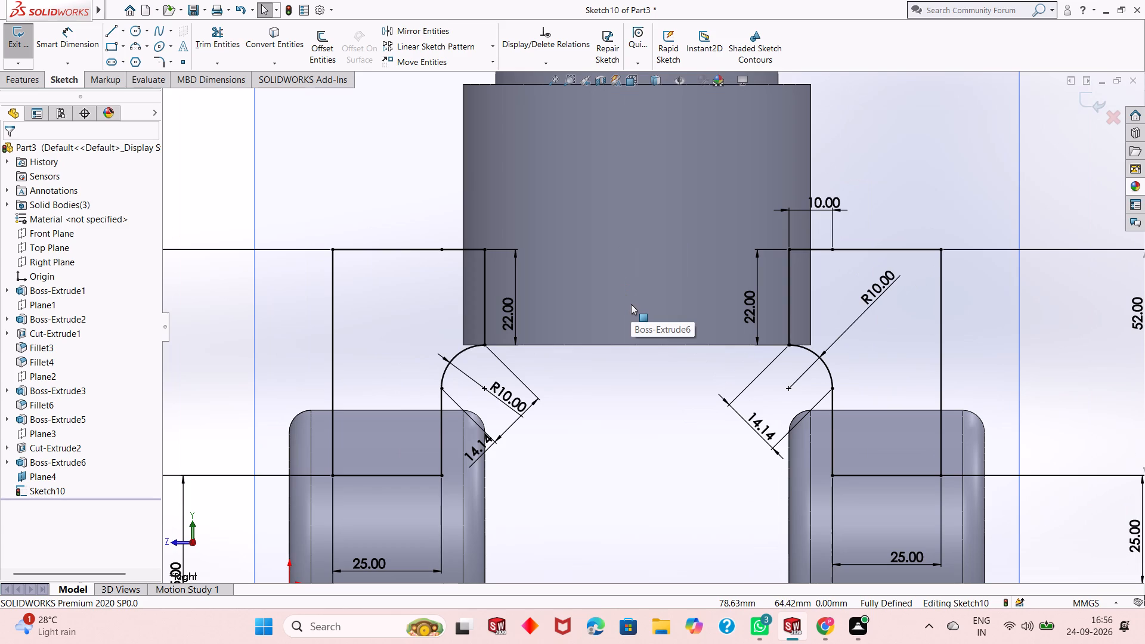
{"action": "scroll", "coordinate": [631, 304], "scroll_direction": "up", "scroll_amount": 4}
{"action": "scroll", "coordinate": [655, 364], "scroll_direction": "down", "scroll_amount": 3}
{"action": "scroll", "coordinate": [652, 380], "scroll_direction": "up", "scroll_amount": 2}
{"action": "scroll", "coordinate": [652, 251], "scroll_direction": "down", "scroll_amount": 2}
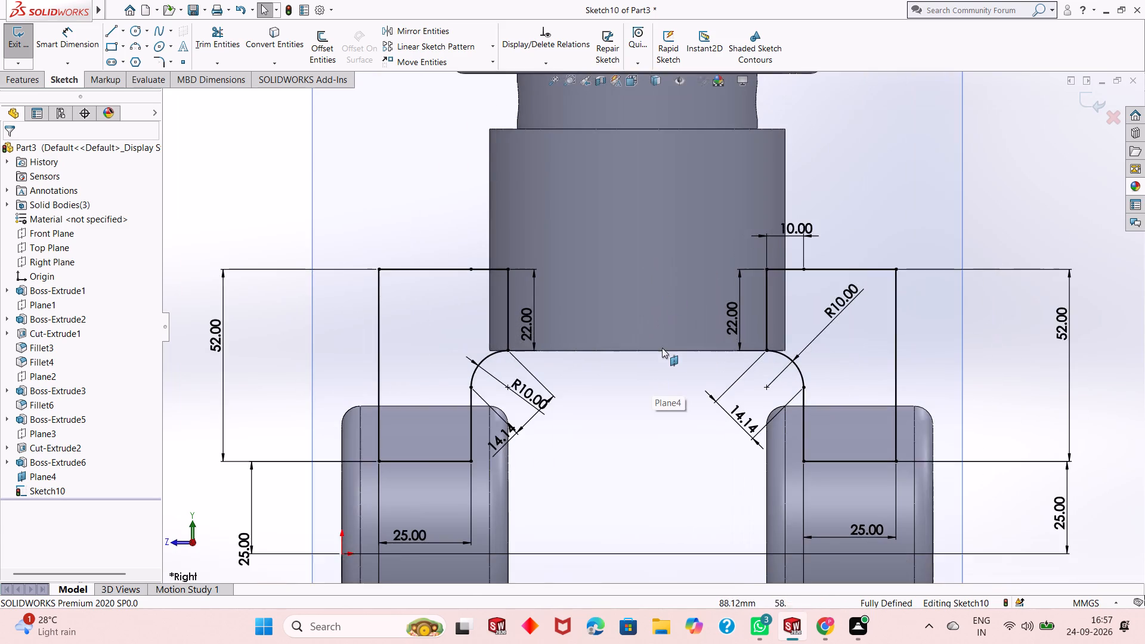
{"action": "scroll", "coordinate": [657, 357], "scroll_direction": "up", "scroll_amount": 6}
{"action": "scroll", "coordinate": [645, 341], "scroll_direction": "down", "scroll_amount": 4}
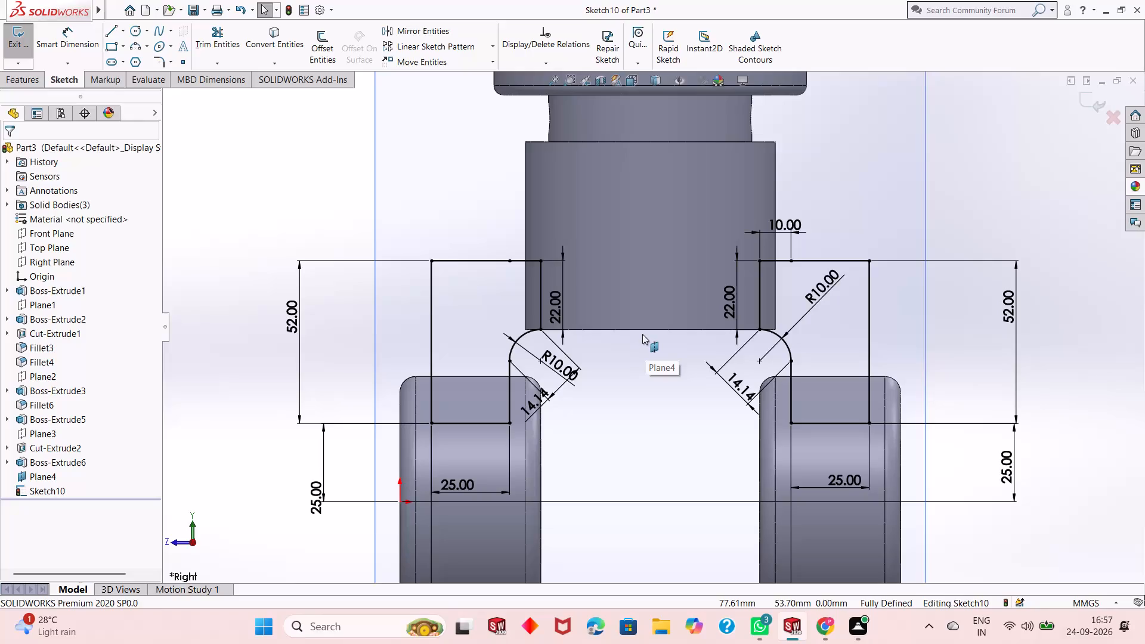
{"action": "scroll", "coordinate": [679, 402], "scroll_direction": "down", "scroll_amount": 3}
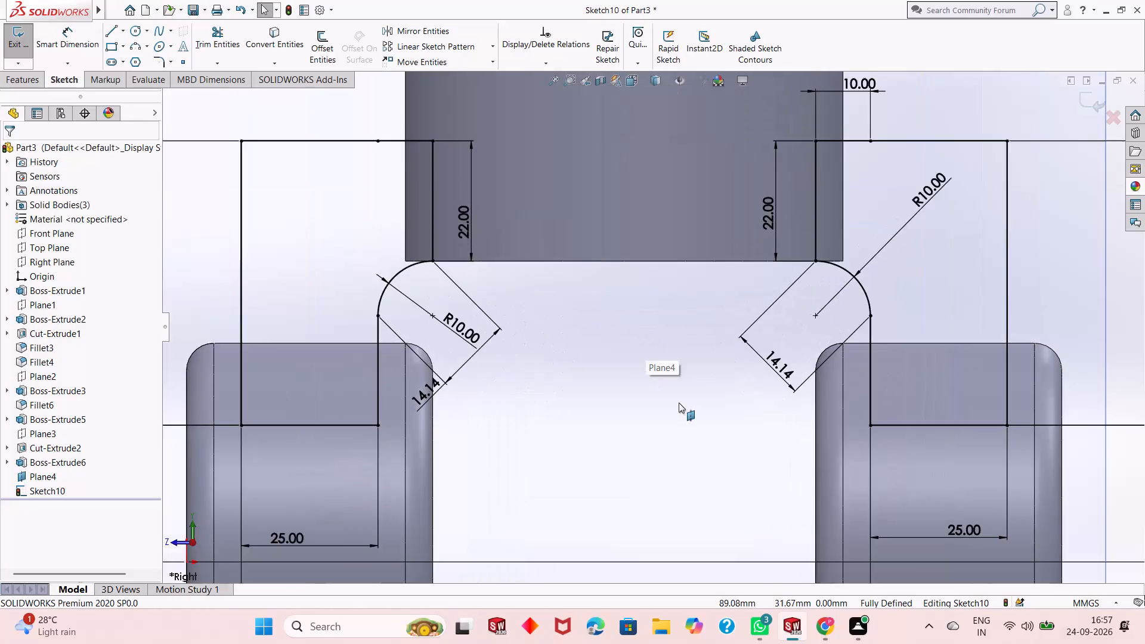
{"action": "scroll", "coordinate": [679, 402], "scroll_direction": "up", "scroll_amount": 2}
{"action": "scroll", "coordinate": [652, 342], "scroll_direction": "down", "scroll_amount": 2}
{"action": "scroll", "coordinate": [624, 354], "scroll_direction": "up", "scroll_amount": 2}
{"action": "scroll", "coordinate": [619, 312], "scroll_direction": "down", "scroll_amount": 1}
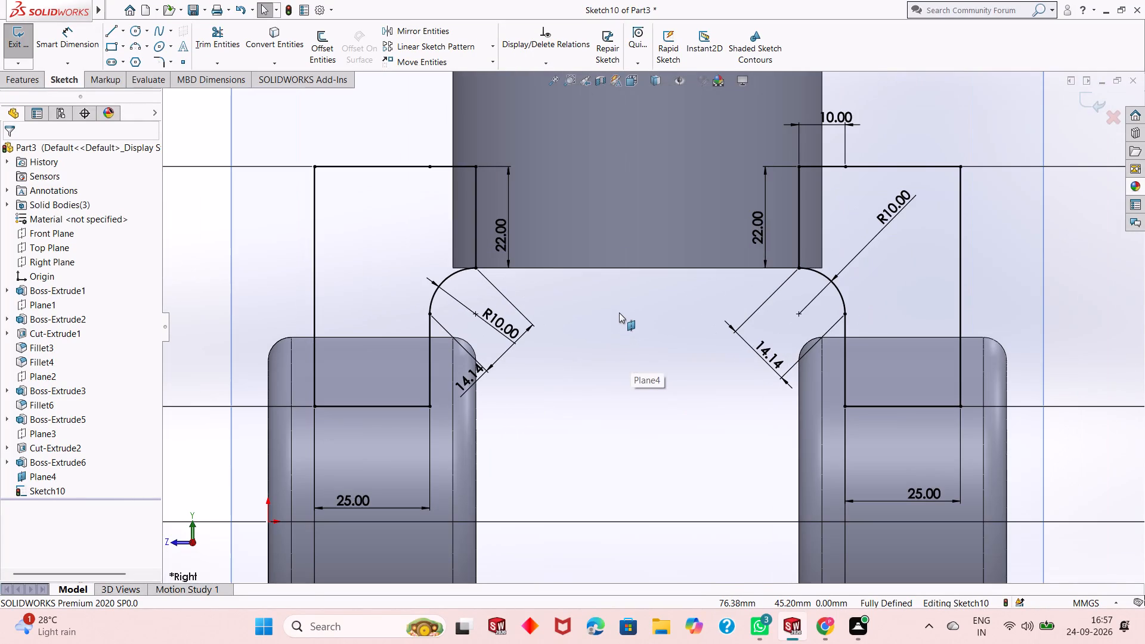
{"action": "scroll", "coordinate": [619, 312], "scroll_direction": "up", "scroll_amount": 1}
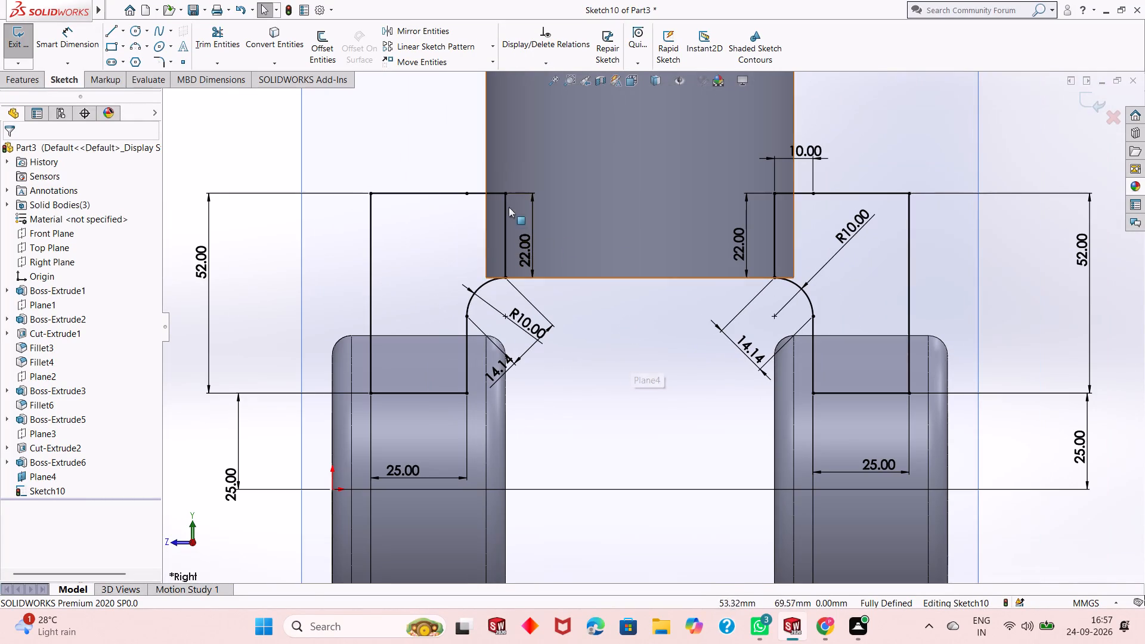
{"action": "scroll", "coordinate": [597, 340], "scroll_direction": "up", "scroll_amount": 2}
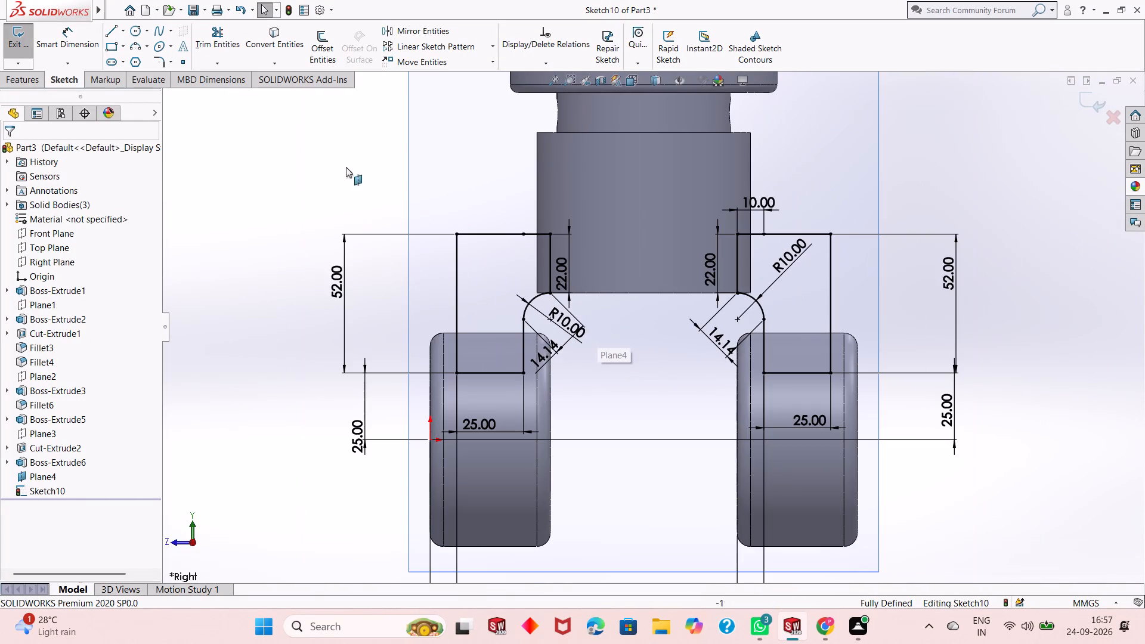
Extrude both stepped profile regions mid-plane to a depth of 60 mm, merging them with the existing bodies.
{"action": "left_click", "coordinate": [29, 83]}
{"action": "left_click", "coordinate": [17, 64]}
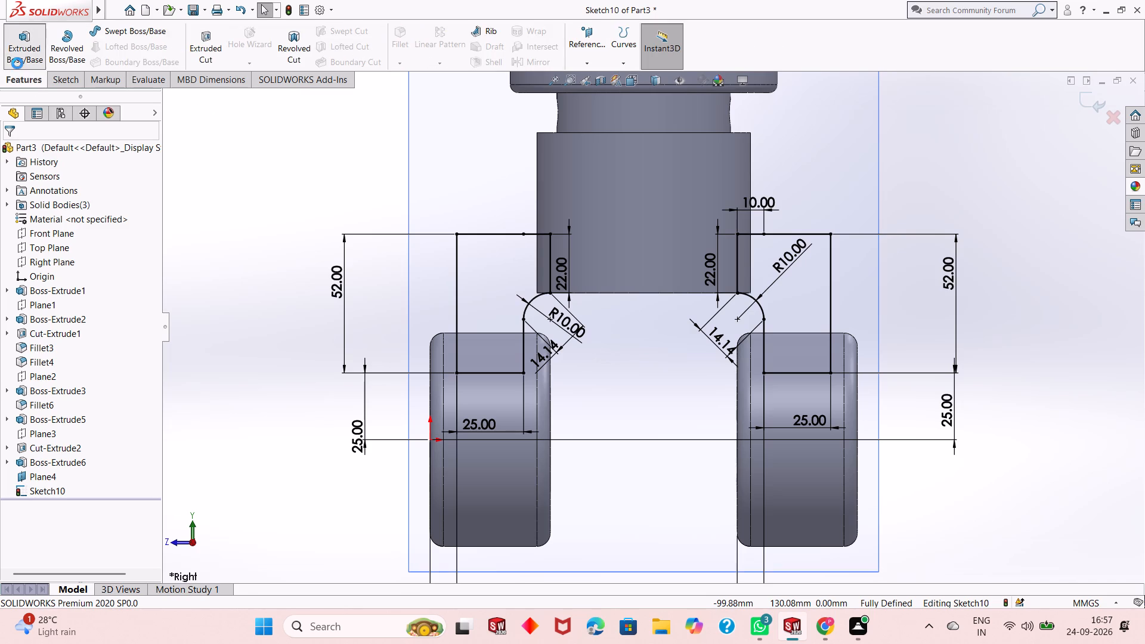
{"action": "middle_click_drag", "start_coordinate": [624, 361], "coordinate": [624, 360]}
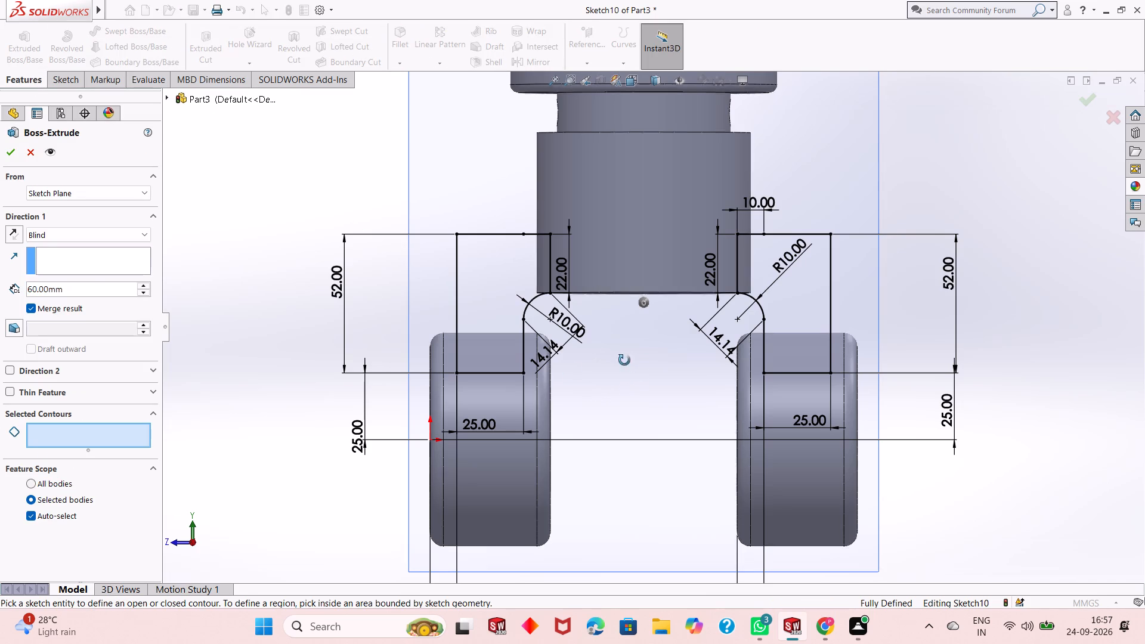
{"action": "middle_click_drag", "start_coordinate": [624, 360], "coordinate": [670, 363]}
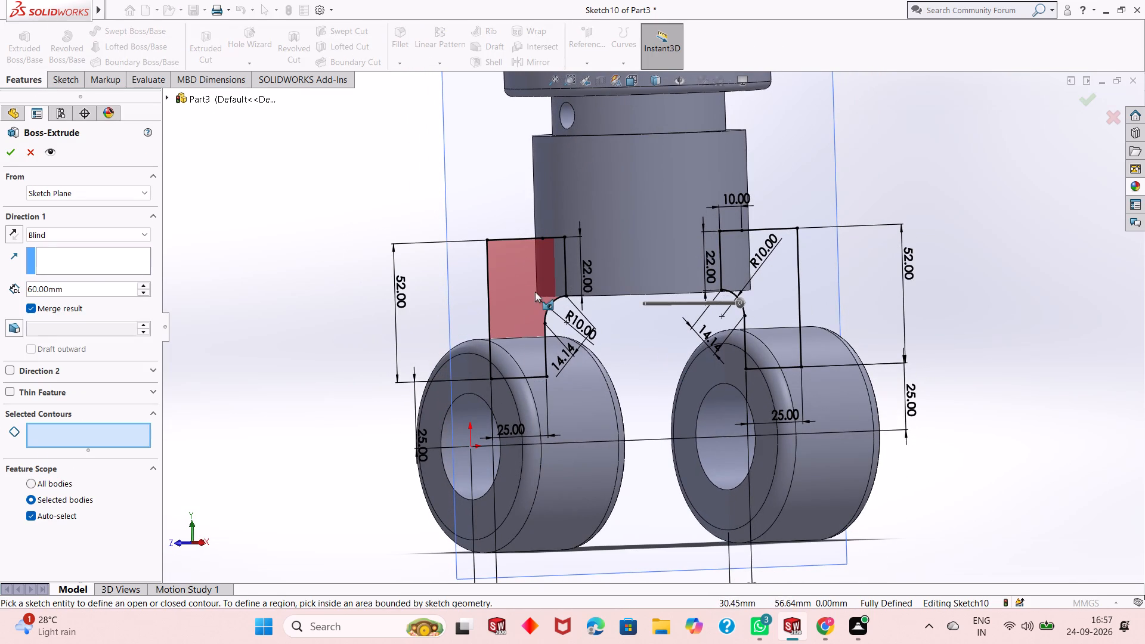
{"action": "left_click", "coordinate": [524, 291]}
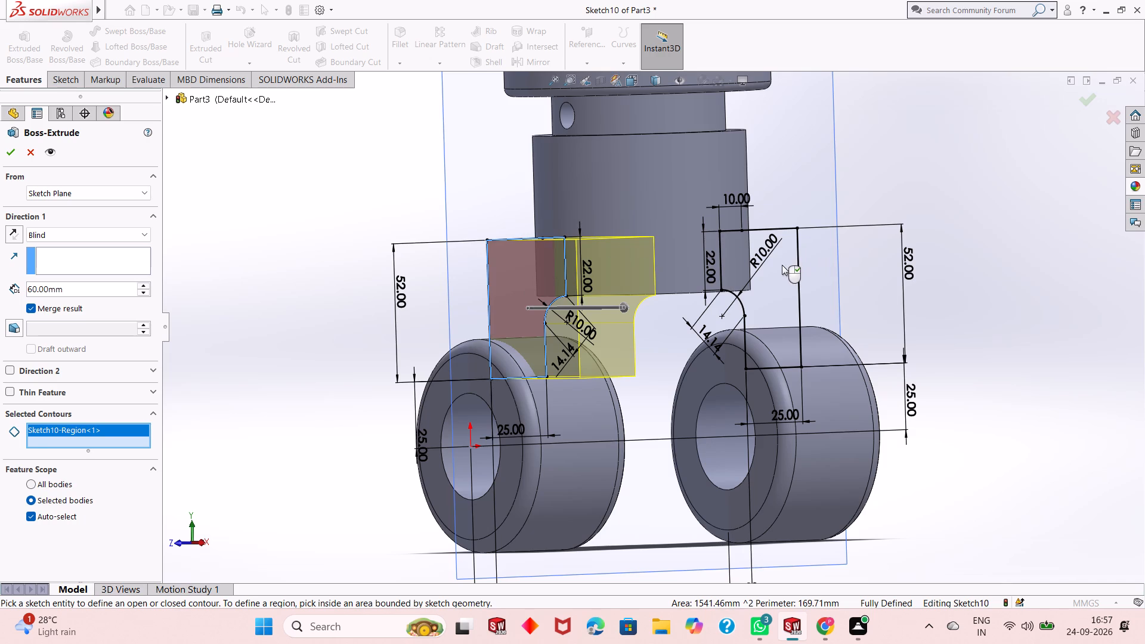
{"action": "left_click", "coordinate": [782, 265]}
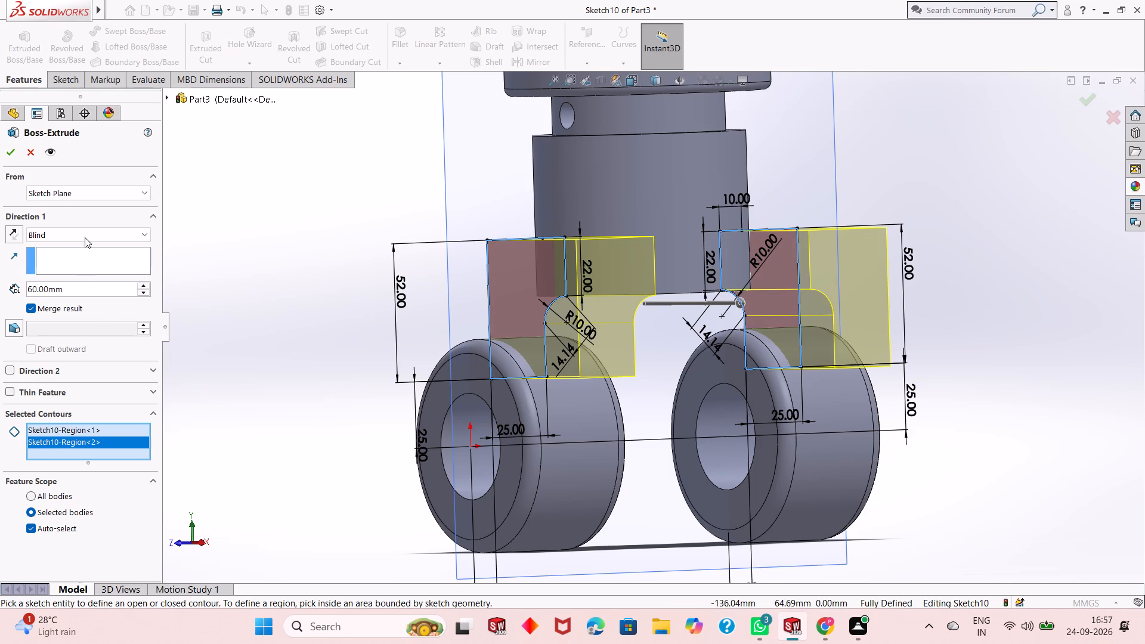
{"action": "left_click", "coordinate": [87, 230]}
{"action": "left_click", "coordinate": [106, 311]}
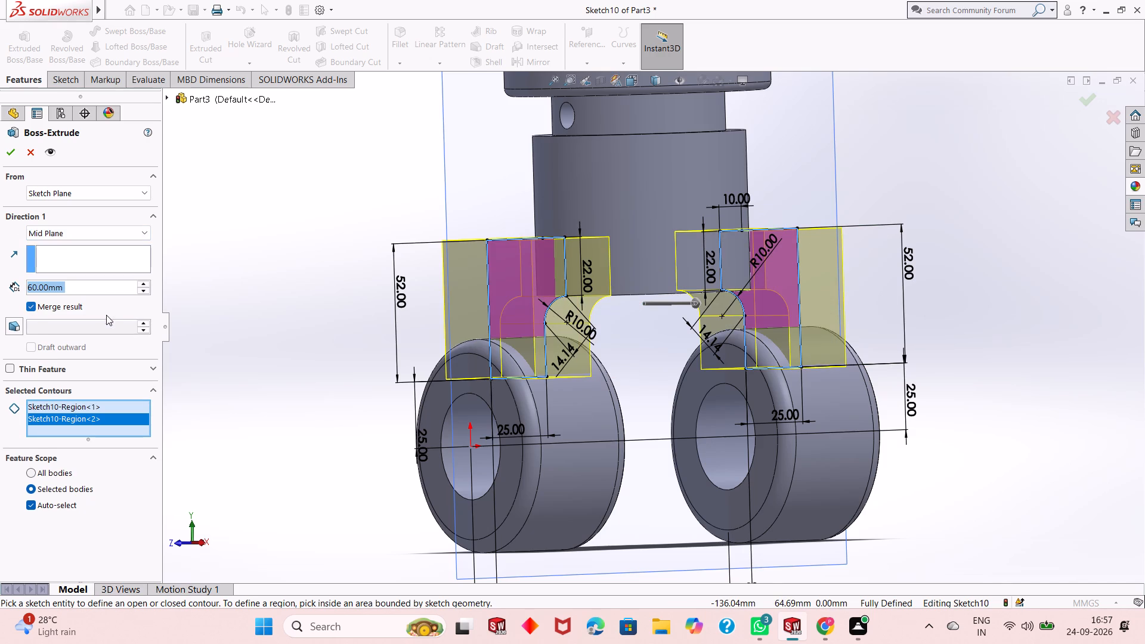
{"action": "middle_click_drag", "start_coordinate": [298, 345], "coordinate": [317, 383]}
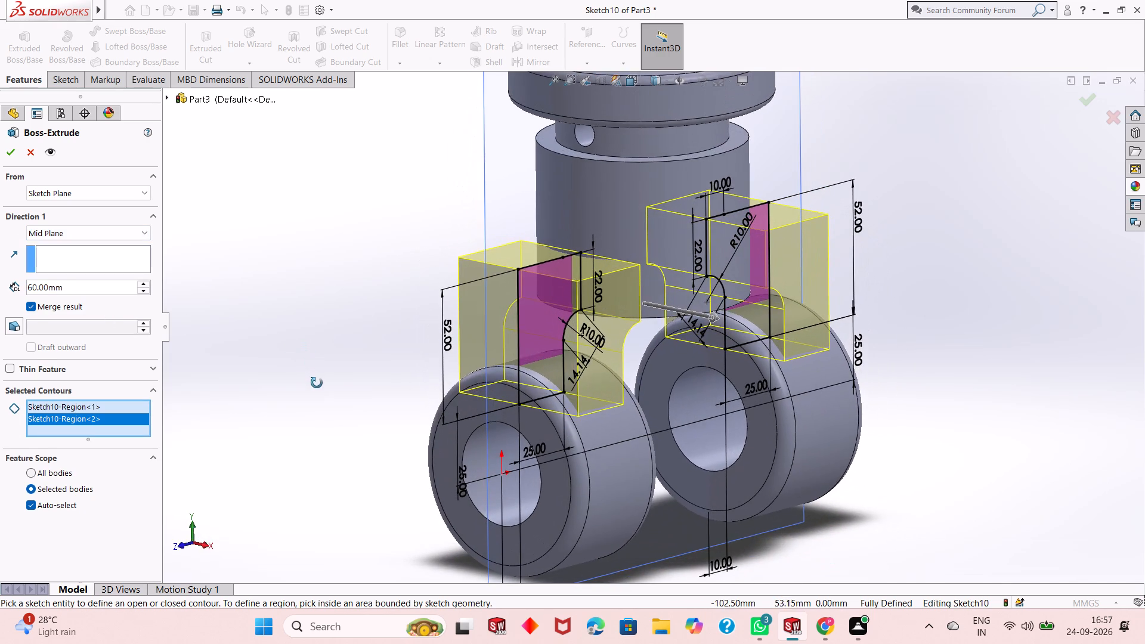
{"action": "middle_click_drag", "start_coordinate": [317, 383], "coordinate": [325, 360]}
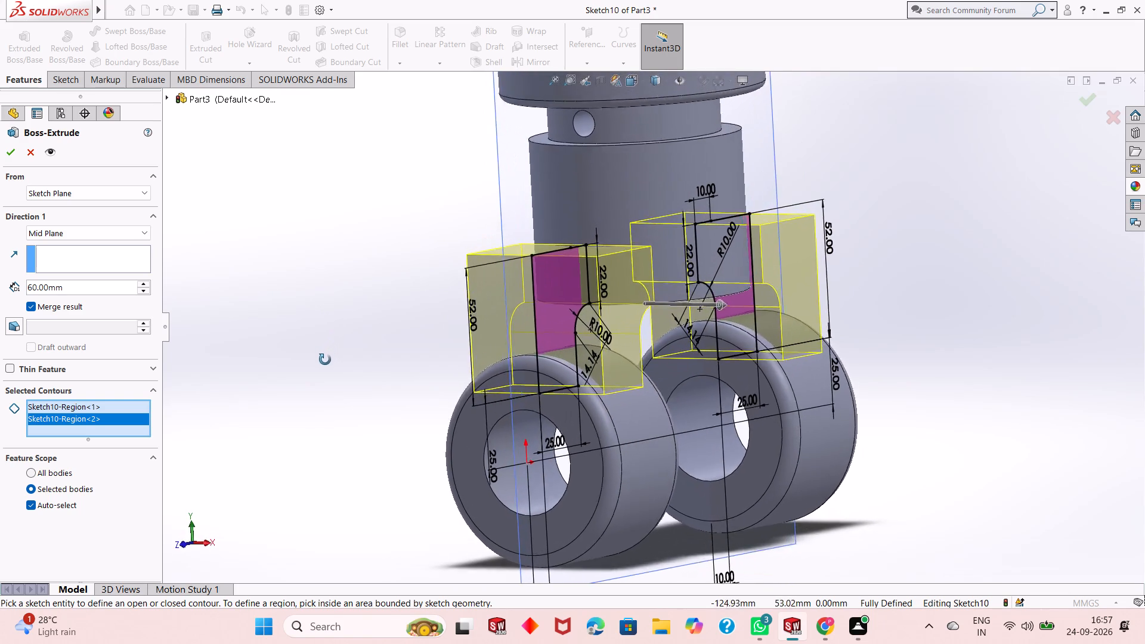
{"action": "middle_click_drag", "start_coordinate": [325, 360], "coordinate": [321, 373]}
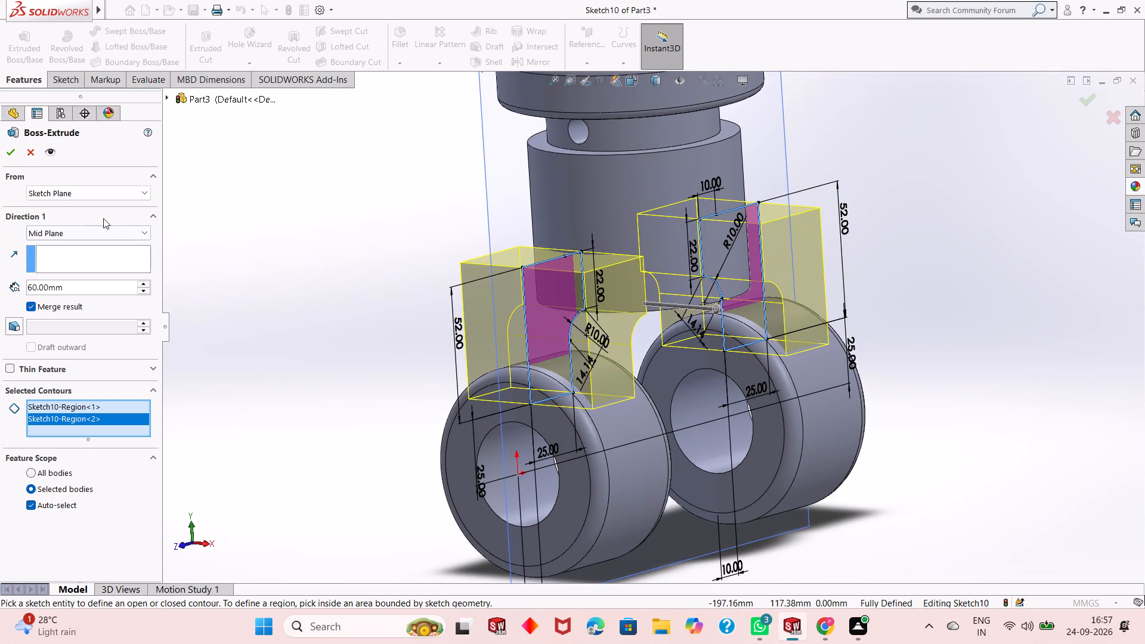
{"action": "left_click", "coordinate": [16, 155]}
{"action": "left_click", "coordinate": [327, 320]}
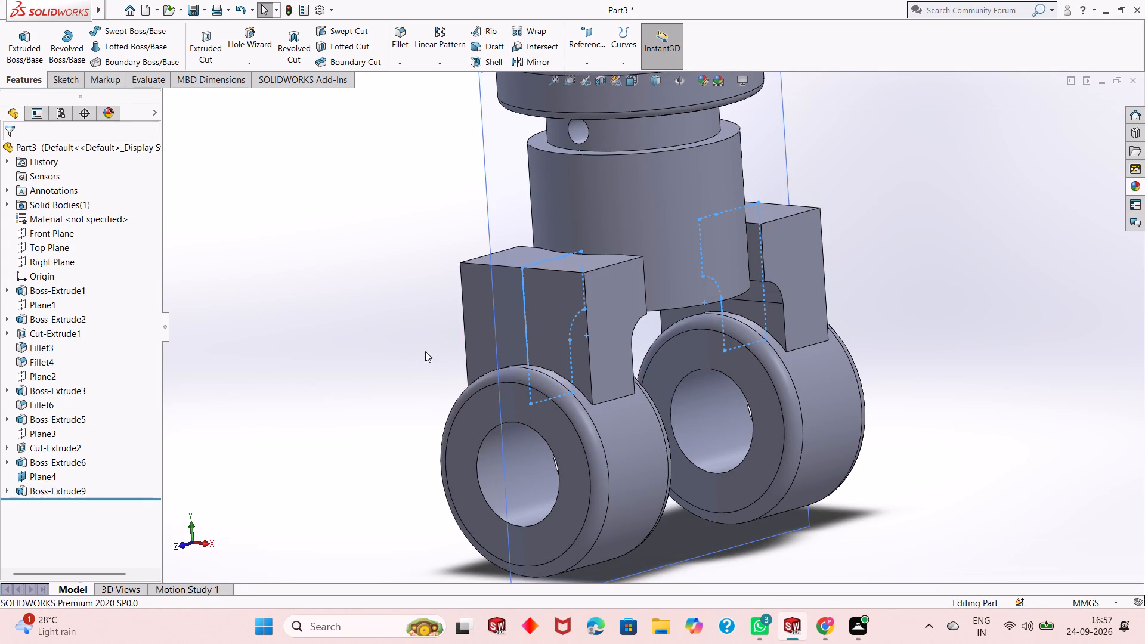
Inspect closely how the extruded blocks' top faces and rounded inner corners meet the upper cylinder's curved wall.
{"action": "middle_click_drag", "start_coordinate": [522, 380], "coordinate": [503, 375]}
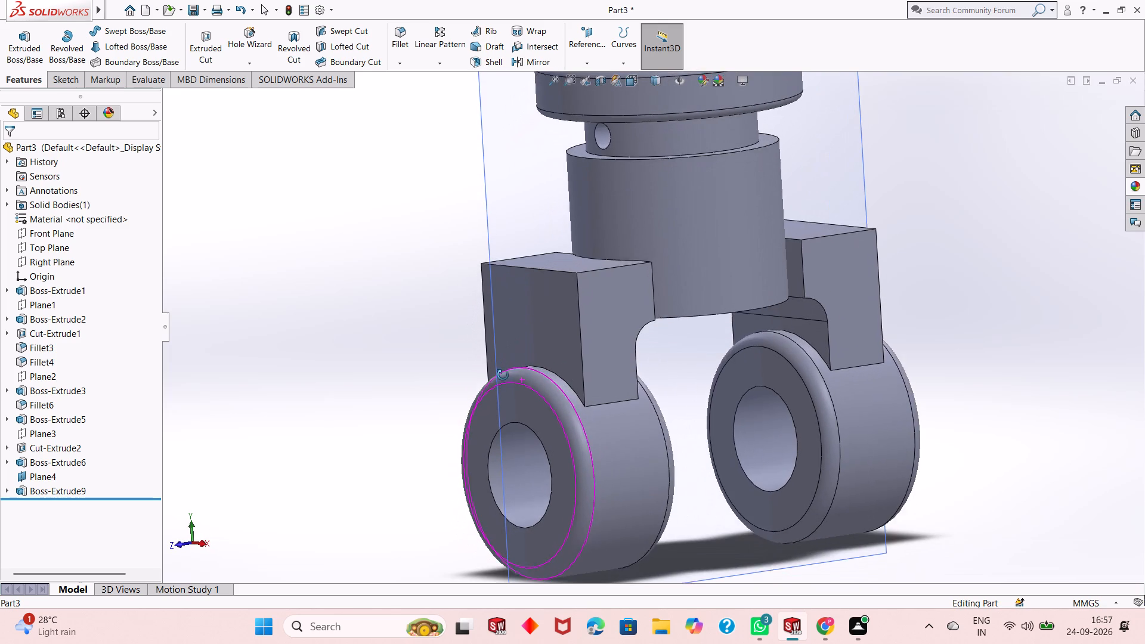
{"action": "middle_click_drag", "start_coordinate": [503, 375], "coordinate": [503, 377]}
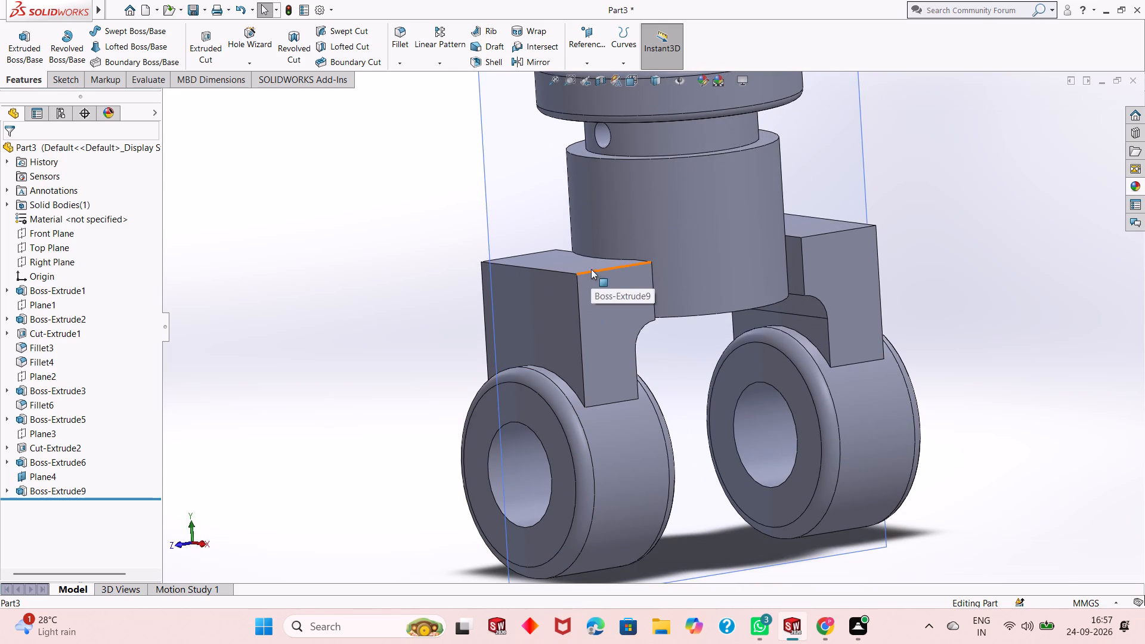
{"action": "scroll", "coordinate": [593, 259], "scroll_direction": "down", "scroll_amount": 2}
{"action": "scroll", "coordinate": [594, 292], "scroll_direction": "up", "scroll_amount": 1}
{"action": "middle_click_drag", "start_coordinate": [593, 276], "coordinate": [627, 383]}
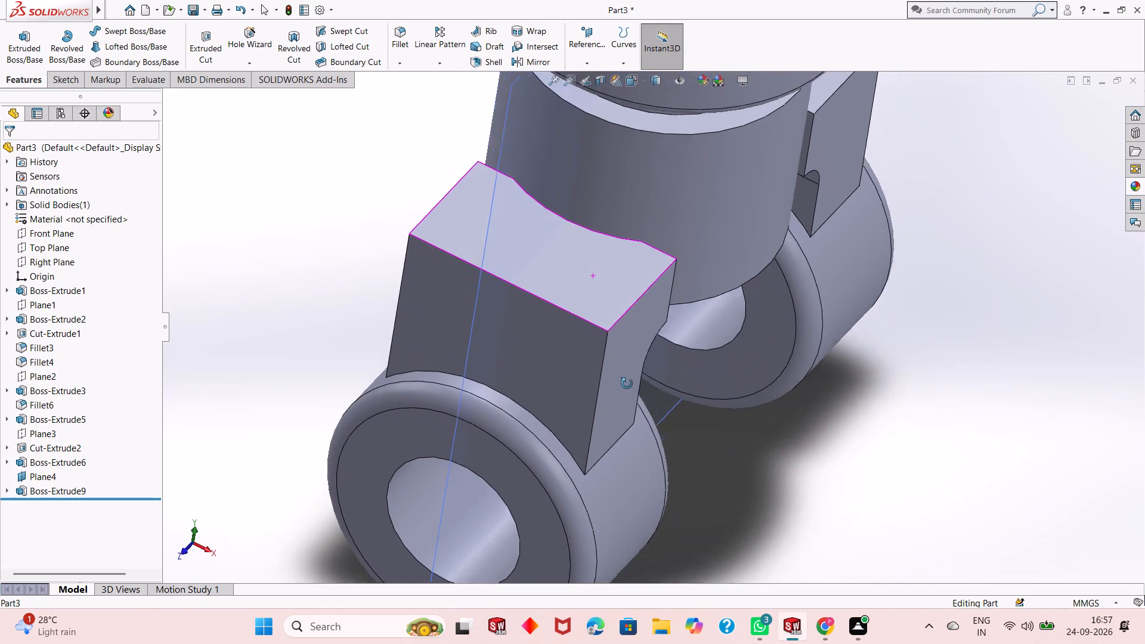
{"action": "middle_click_drag", "start_coordinate": [627, 383], "coordinate": [627, 386]}
{"action": "scroll", "coordinate": [536, 184], "scroll_direction": "down", "scroll_amount": 6}
{"action": "scroll", "coordinate": [571, 328], "scroll_direction": "up", "scroll_amount": 1}
{"action": "middle_click_drag", "start_coordinate": [572, 329], "coordinate": [669, 284]}
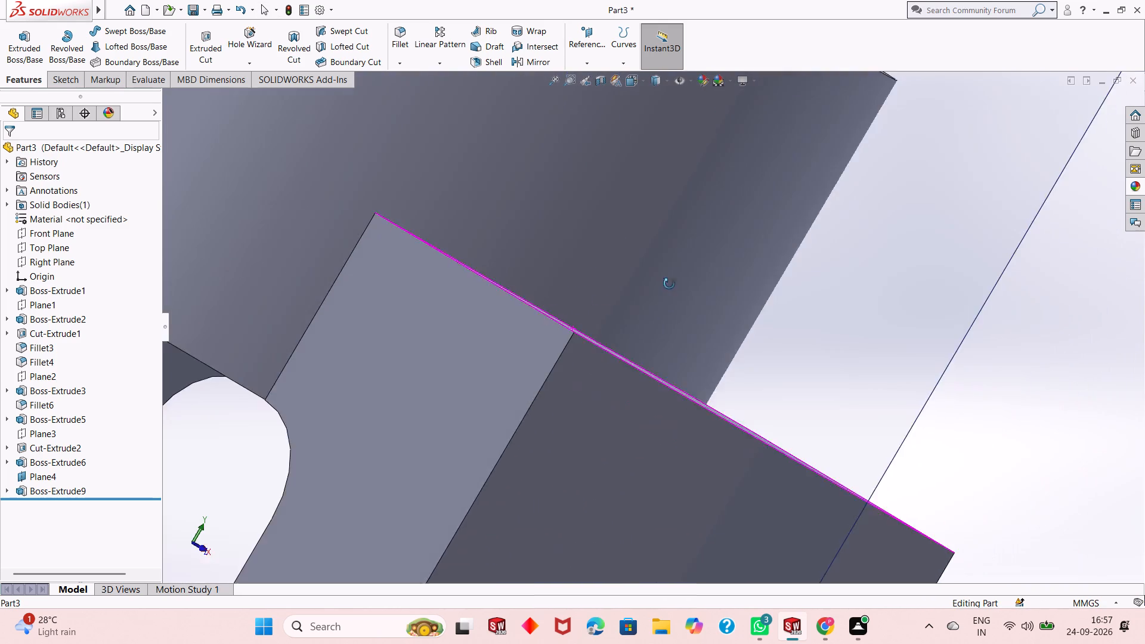
{"action": "middle_click_drag", "start_coordinate": [669, 284], "coordinate": [703, 404]}
{"action": "scroll", "coordinate": [530, 385], "scroll_direction": "up", "scroll_amount": 2}
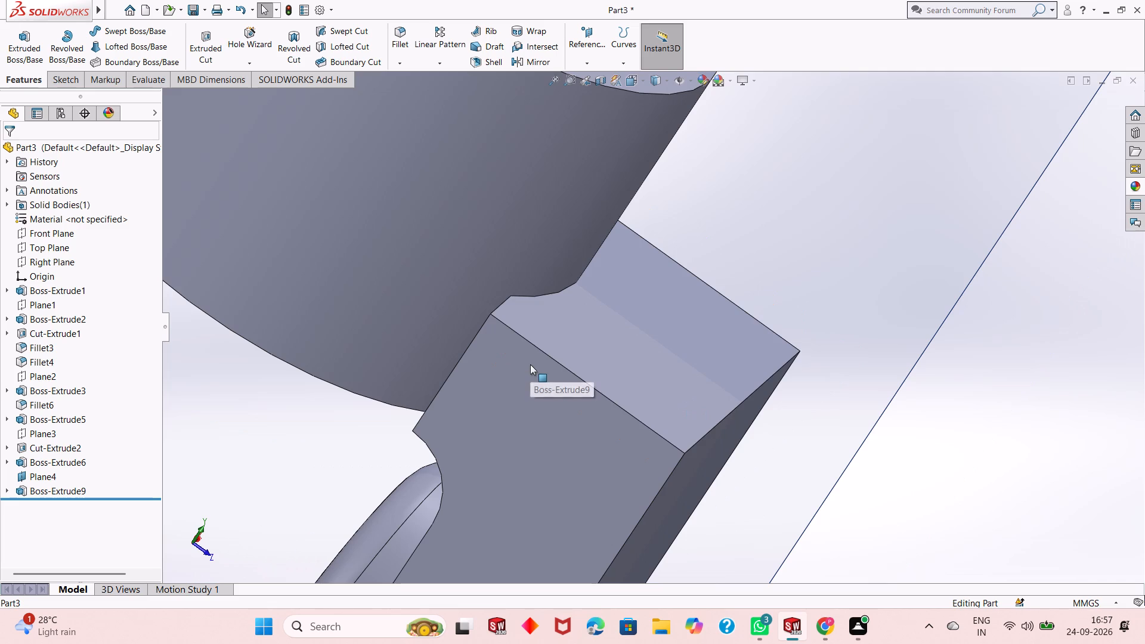
{"action": "middle_click_drag", "start_coordinate": [556, 324], "coordinate": [616, 304]}
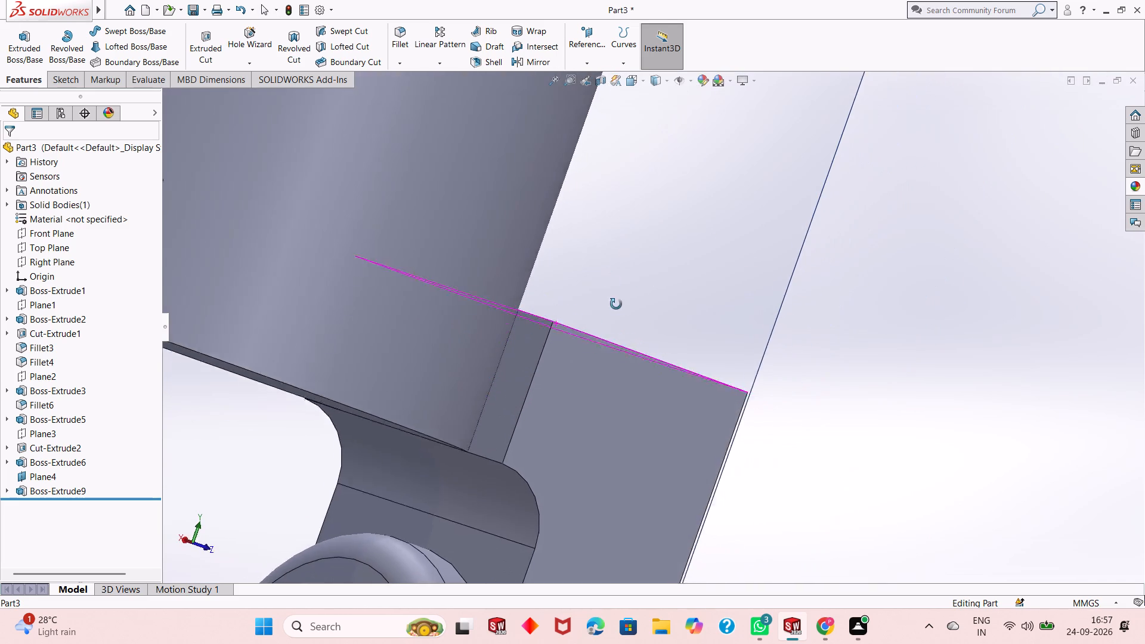
{"action": "middle_click_drag", "start_coordinate": [616, 304], "coordinate": [621, 330]}
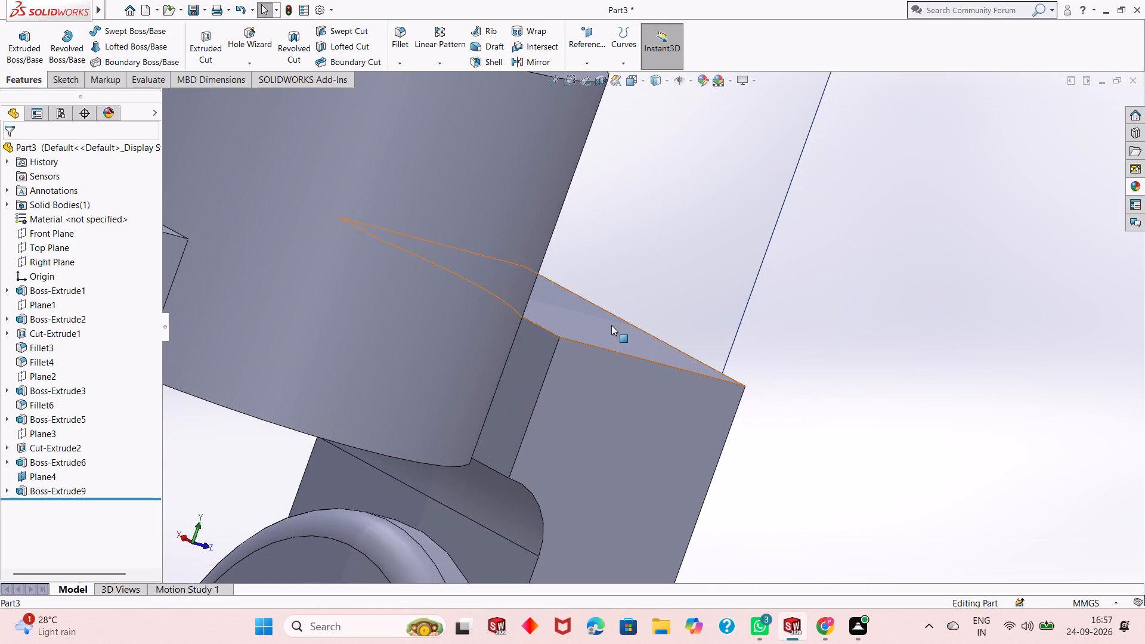
{"action": "scroll", "coordinate": [605, 324], "scroll_direction": "up", "scroll_amount": 2}
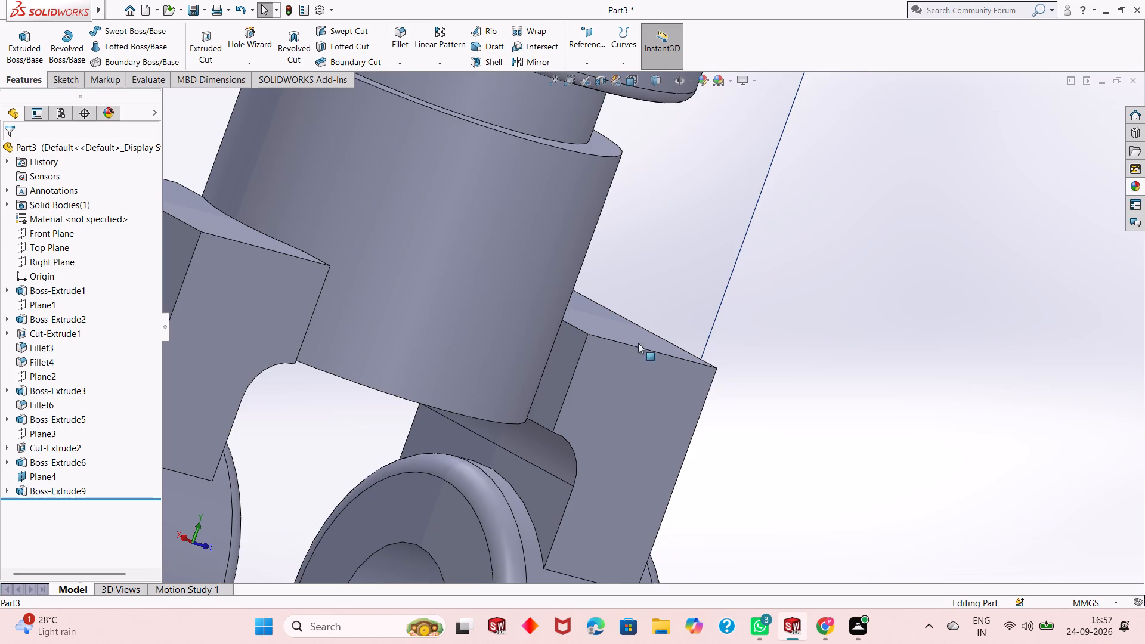
Examine the whole joined model from several sides, checking both blocks between the upper cylinder and the lower bored cylinders.
{"action": "scroll", "coordinate": [677, 386], "scroll_direction": "up", "scroll_amount": 1}
{"action": "scroll", "coordinate": [503, 328], "scroll_direction": "up", "scroll_amount": 3}
{"action": "middle_click_drag", "start_coordinate": [698, 395], "coordinate": [582, 349]}
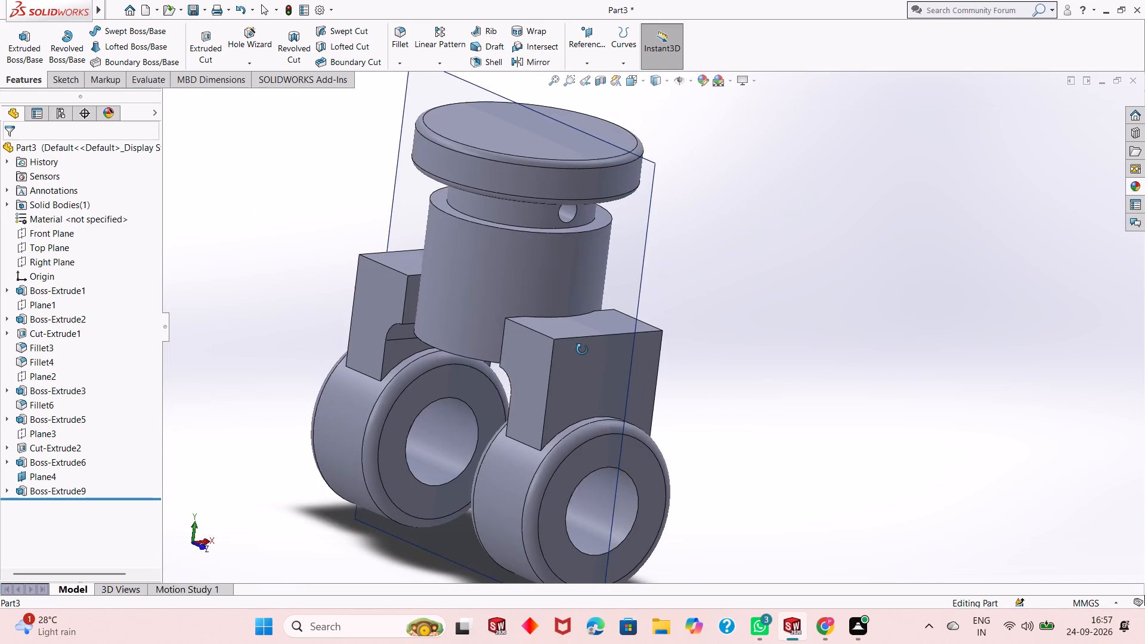
{"action": "middle_click_drag", "start_coordinate": [582, 349], "coordinate": [578, 349]}
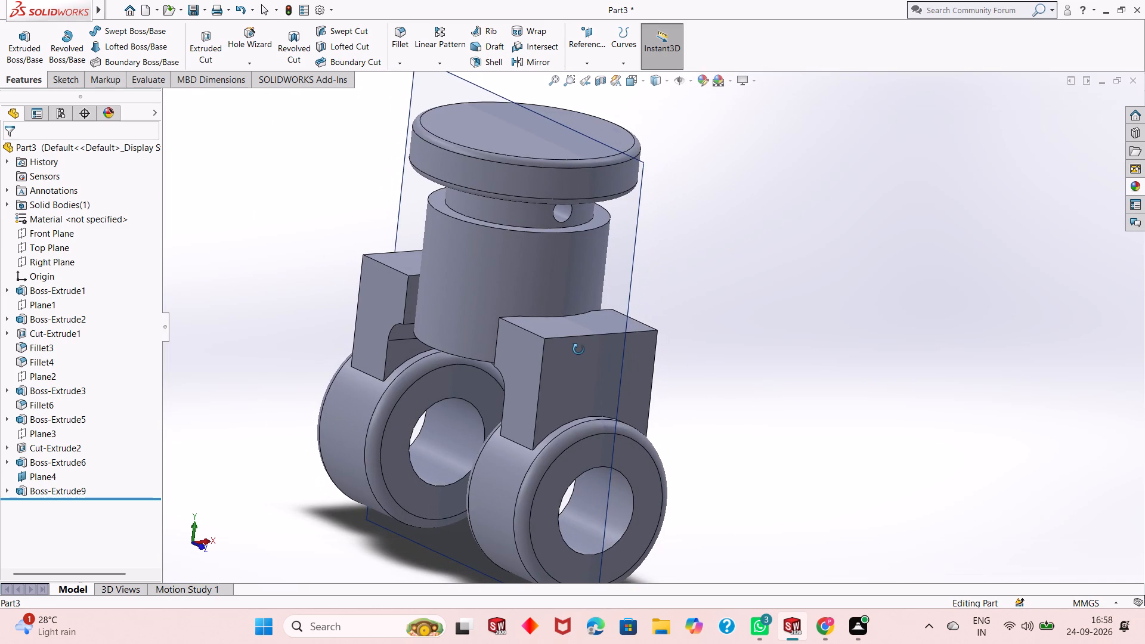
{"action": "middle_click_drag", "start_coordinate": [578, 349], "coordinate": [551, 304]}
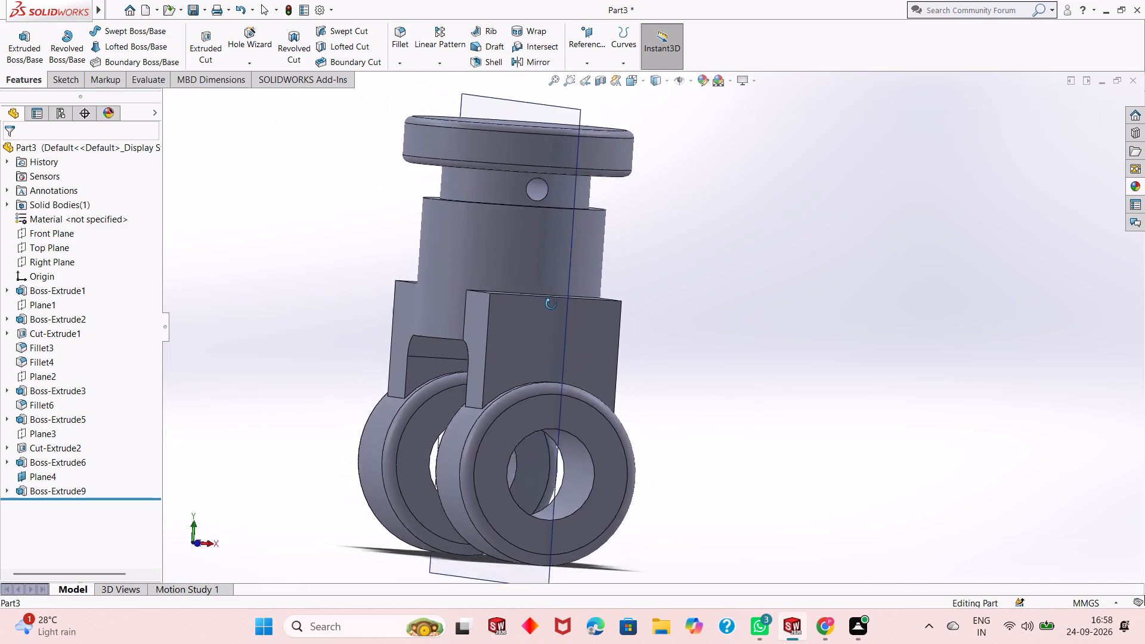
{"action": "middle_click_drag", "start_coordinate": [551, 304], "coordinate": [375, 311]}
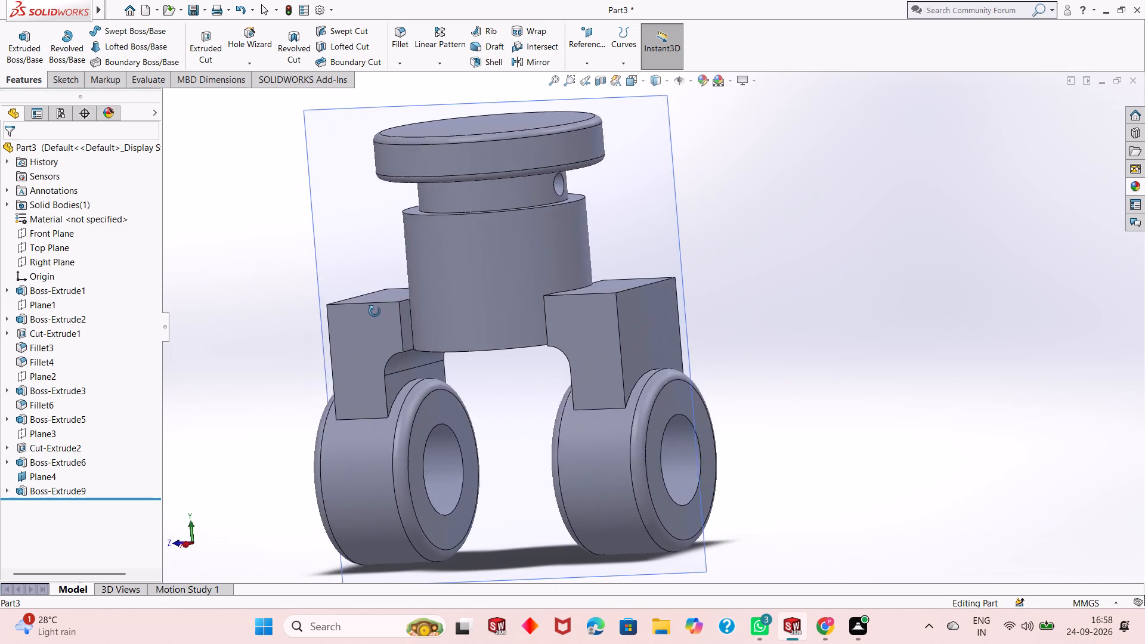
{"action": "middle_click_drag", "start_coordinate": [375, 311], "coordinate": [351, 314]}
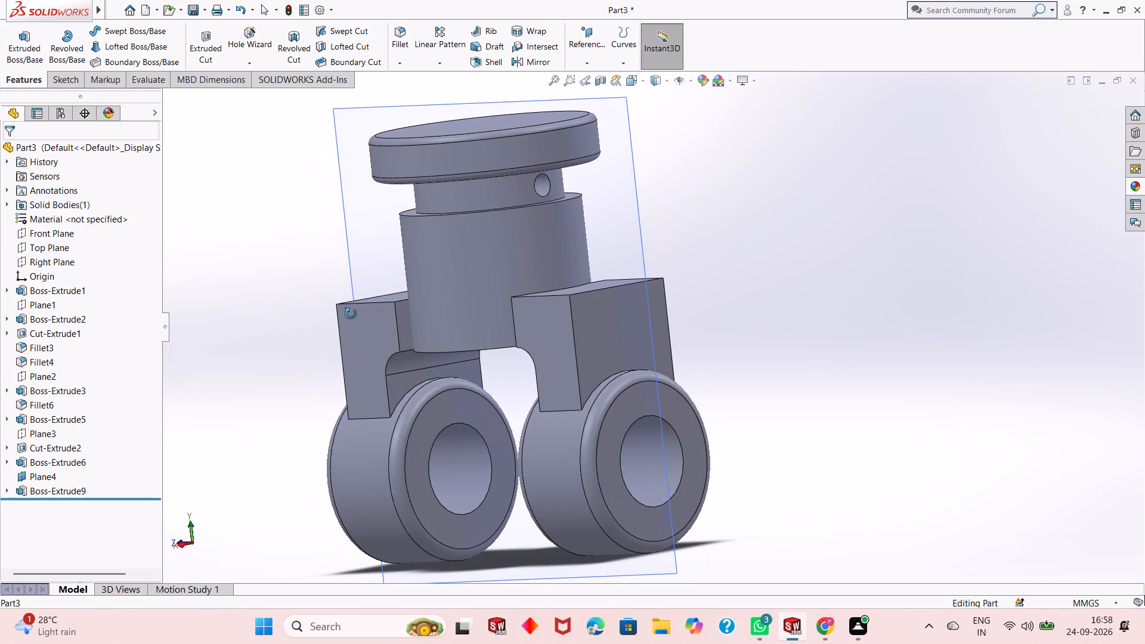
{"action": "middle_click_drag", "start_coordinate": [351, 314], "coordinate": [497, 325]}
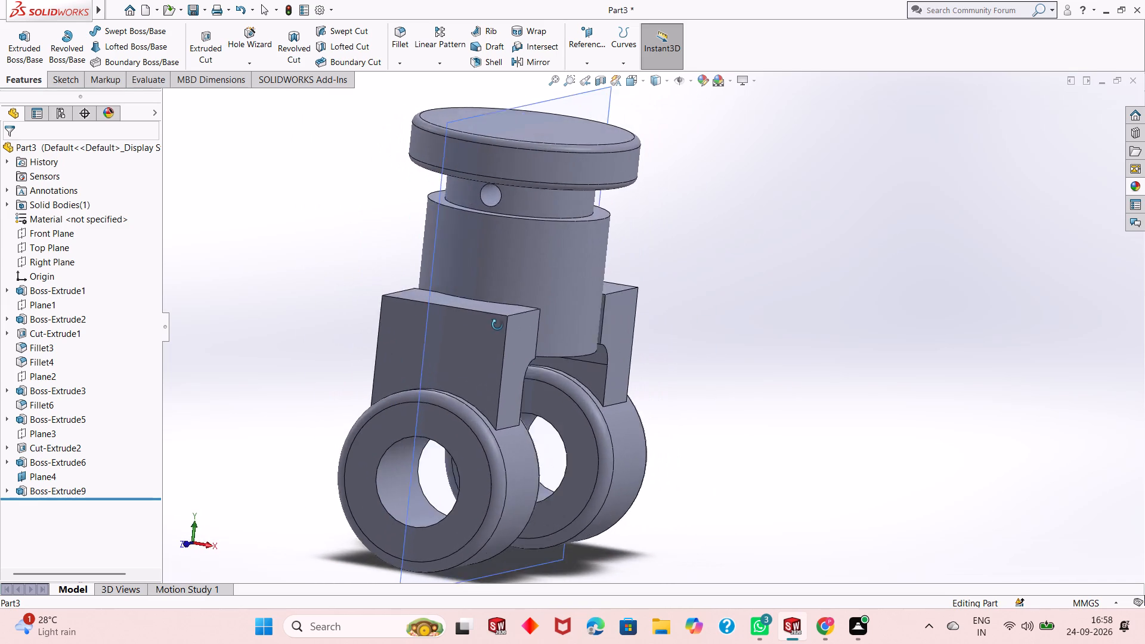
{"action": "middle_click_drag", "start_coordinate": [497, 325], "coordinate": [450, 306]}
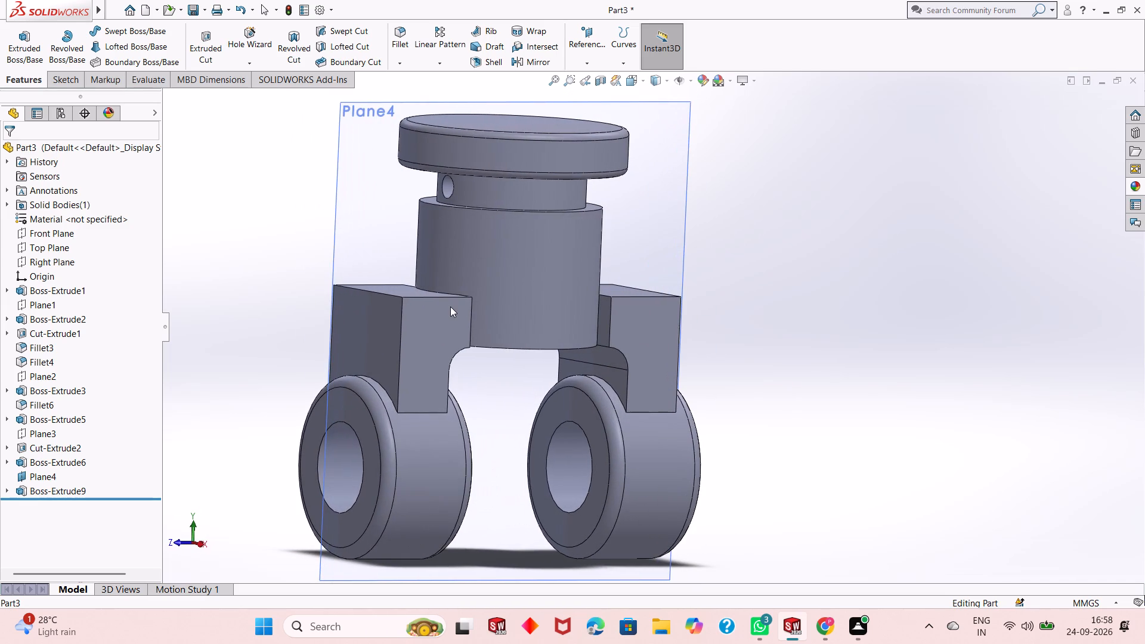
{"action": "scroll", "coordinate": [450, 306], "scroll_direction": "down", "scroll_amount": 2}
{"action": "scroll", "coordinate": [450, 306], "scroll_direction": "up", "scroll_amount": 2}
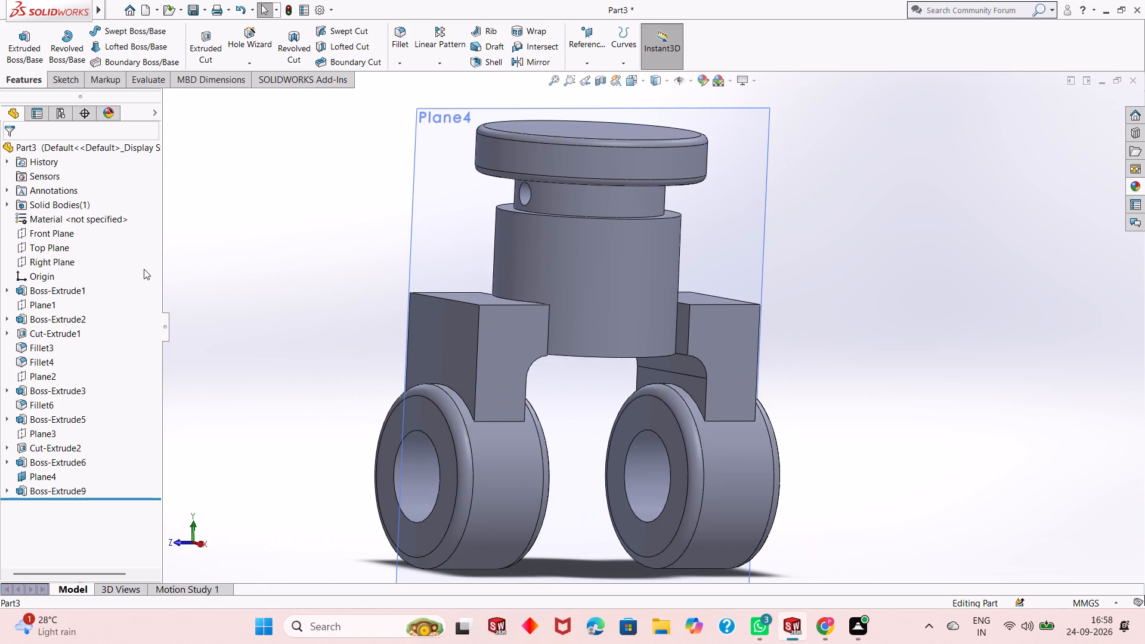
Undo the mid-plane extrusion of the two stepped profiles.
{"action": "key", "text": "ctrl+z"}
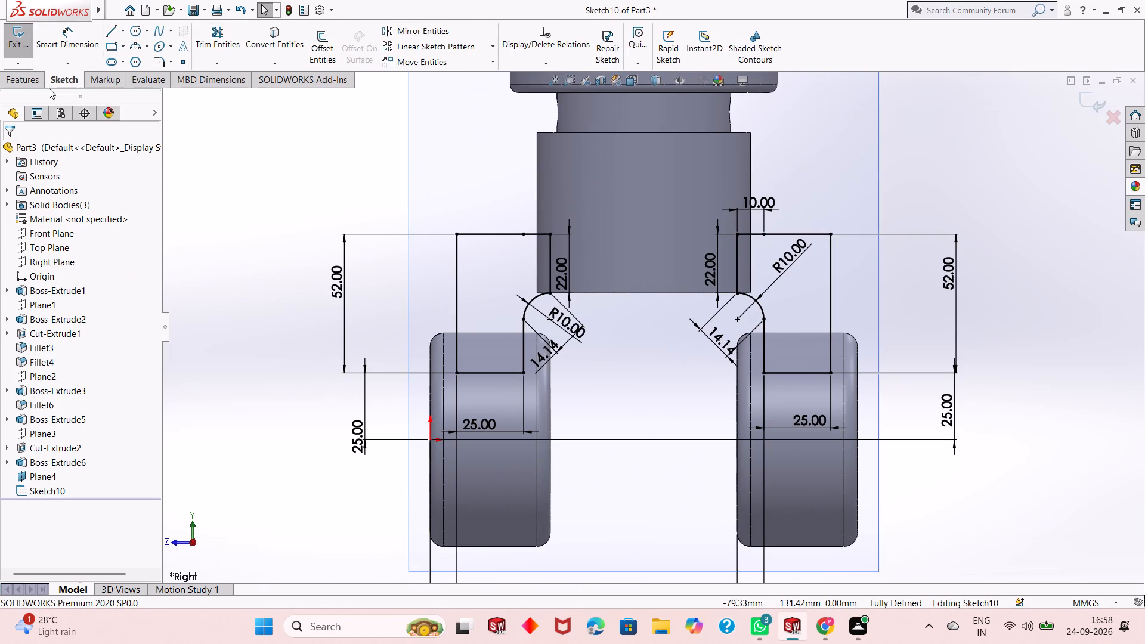
Extrude both stepped profile regions mid-plane to a depth of 40 mm, merging them with the existing bodies.
{"action": "left_click", "coordinate": [26, 80]}
{"action": "left_click", "coordinate": [26, 63]}
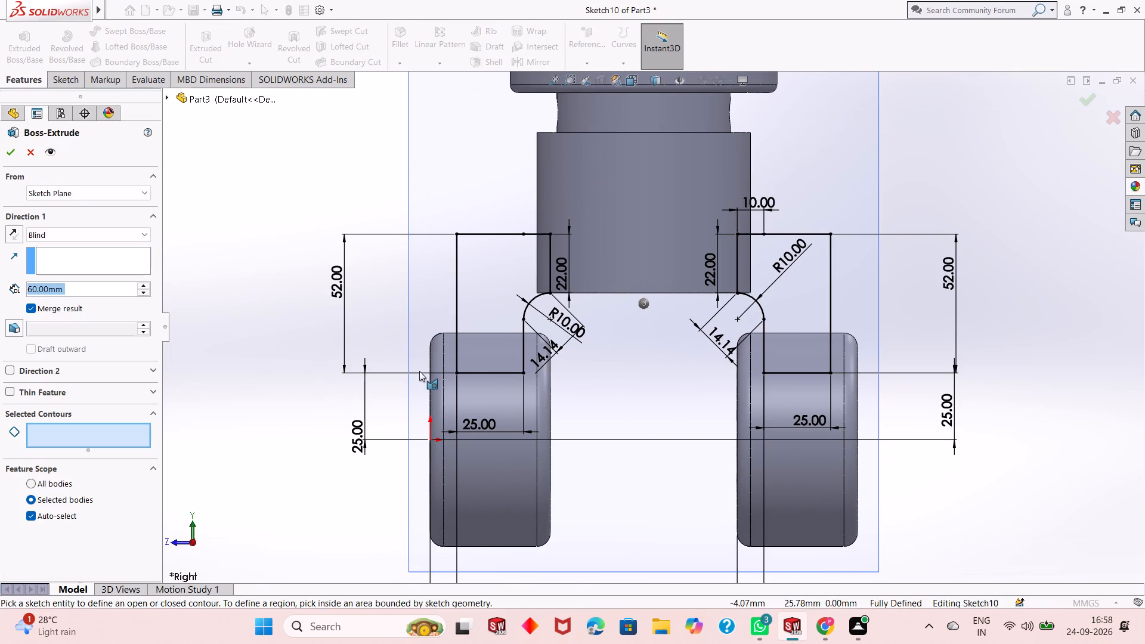
{"action": "left_click", "coordinate": [493, 253]}
{"action": "left_click", "coordinate": [799, 282]}
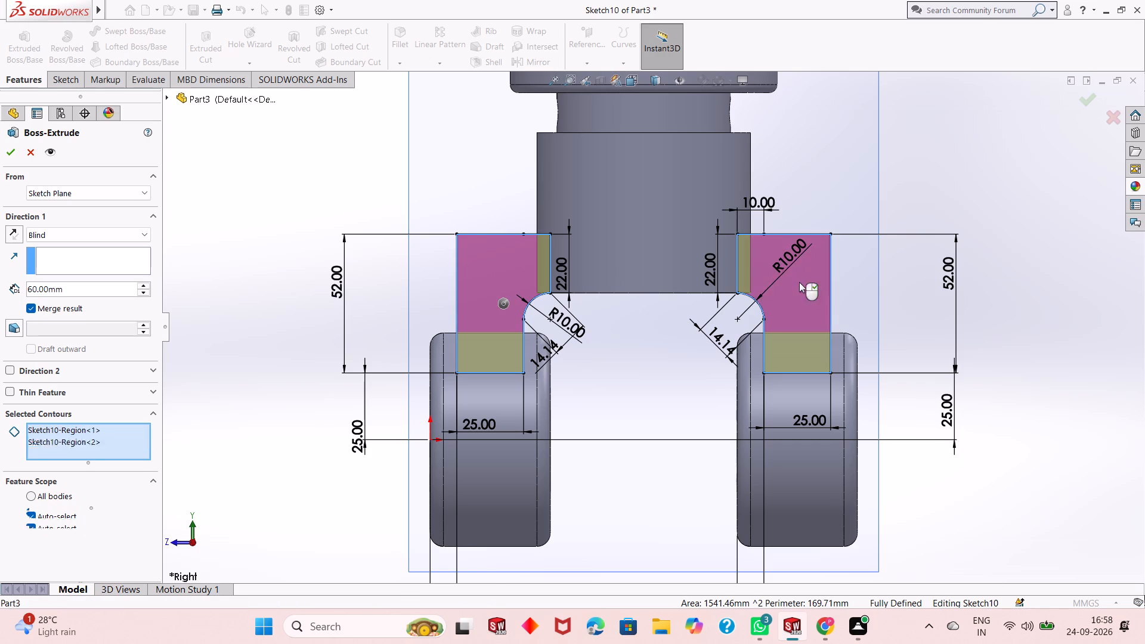
{"action": "middle_click_drag", "start_coordinate": [599, 377], "coordinate": [673, 392]}
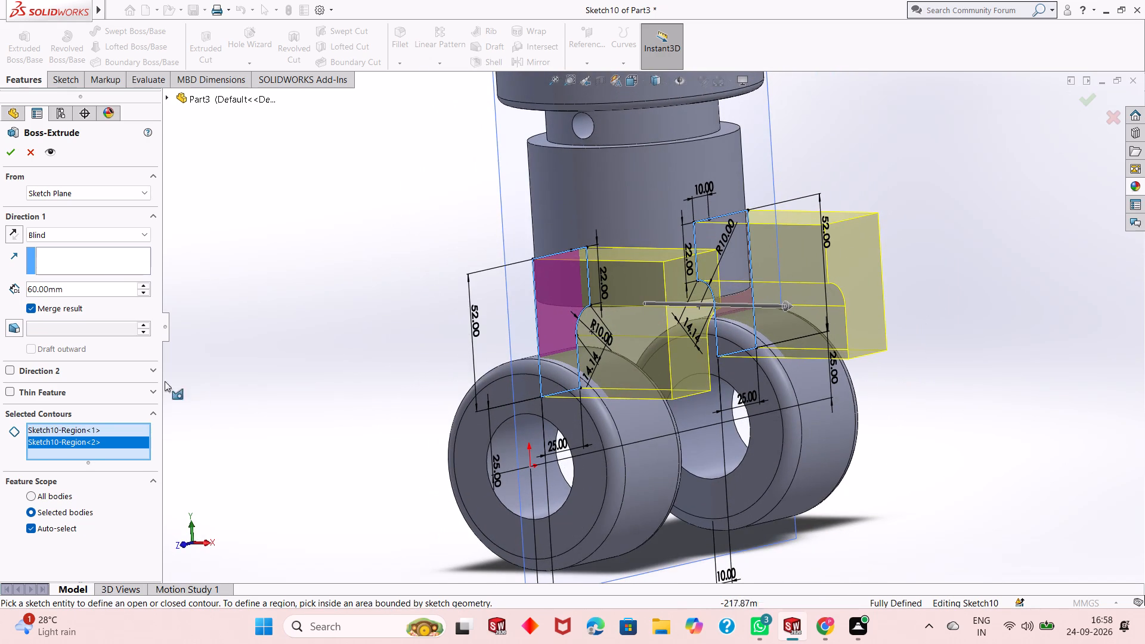
{"action": "left_click", "coordinate": [94, 233]}
{"action": "left_click", "coordinate": [114, 310]}
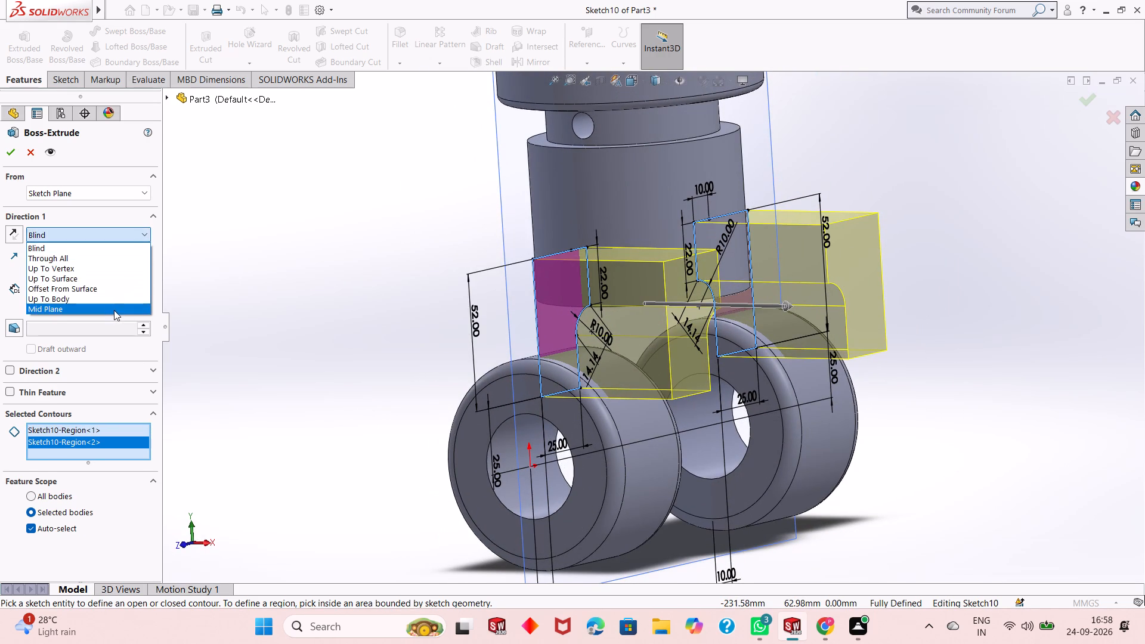
{"action": "type", "text": "40"}
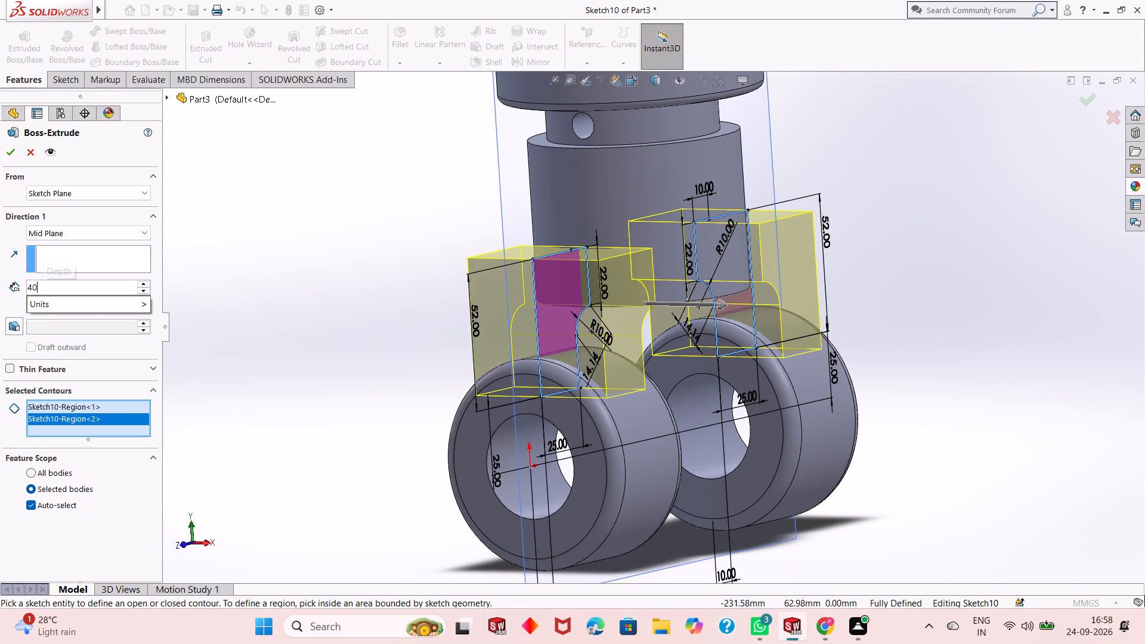
{"action": "key", "text": "Return"}
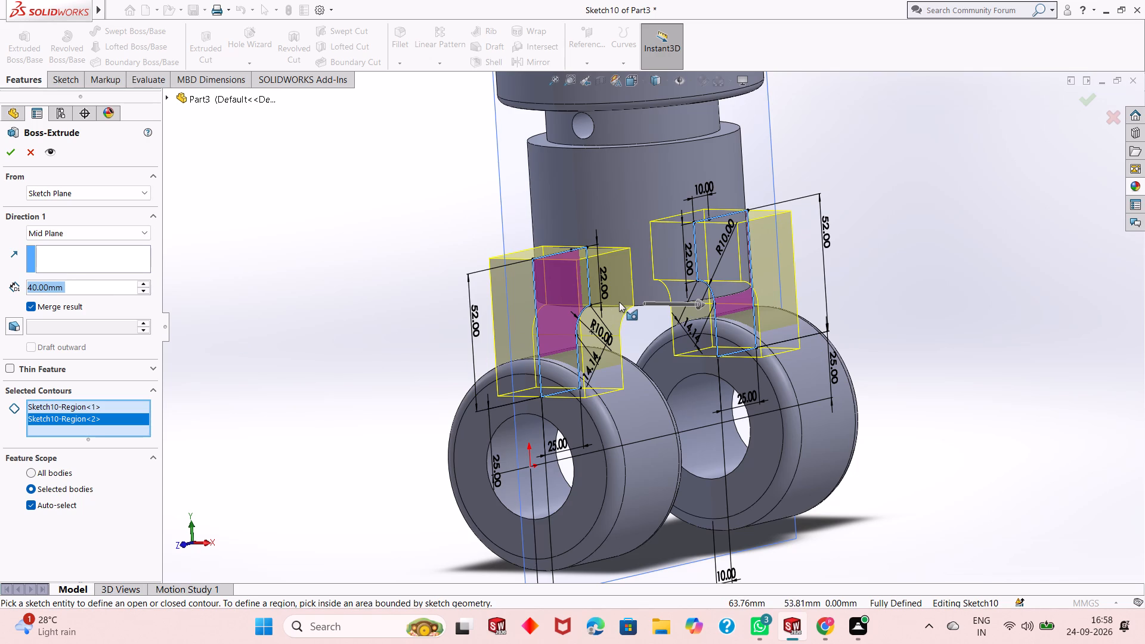
{"action": "middle_click_drag", "start_coordinate": [619, 302], "coordinate": [673, 504]}
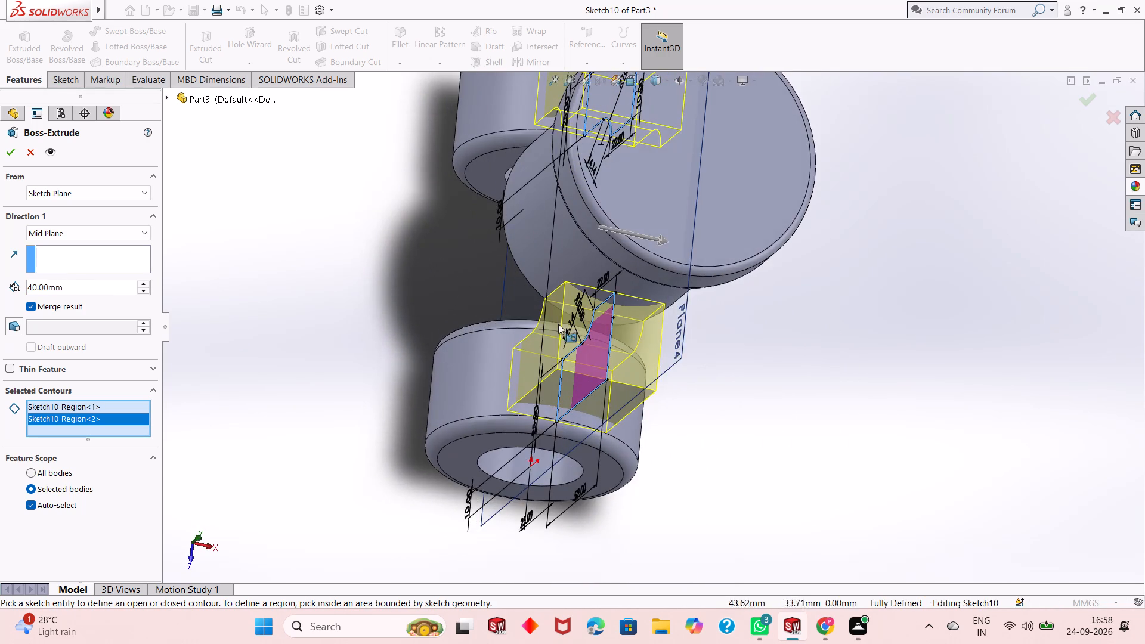
{"action": "middle_click_drag", "start_coordinate": [532, 310], "coordinate": [575, 422]}
{"action": "scroll", "coordinate": [618, 302], "scroll_direction": "down", "scroll_amount": 4}
{"action": "middle_click_drag", "start_coordinate": [645, 458], "coordinate": [633, 360]}
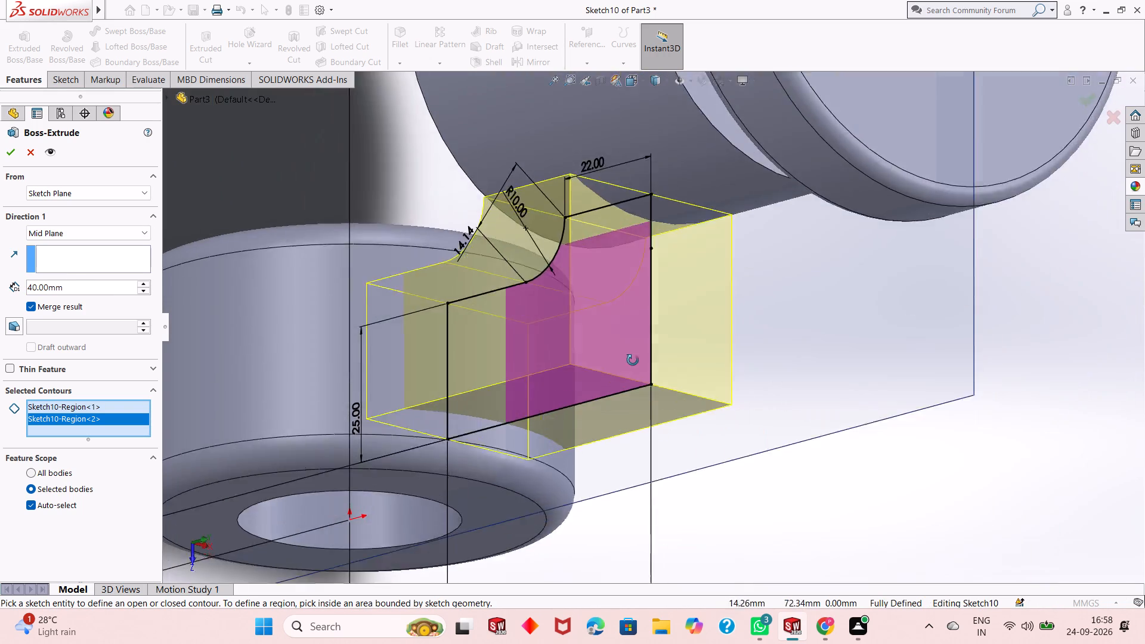
{"action": "middle_click_drag", "start_coordinate": [633, 360], "coordinate": [759, 538]}
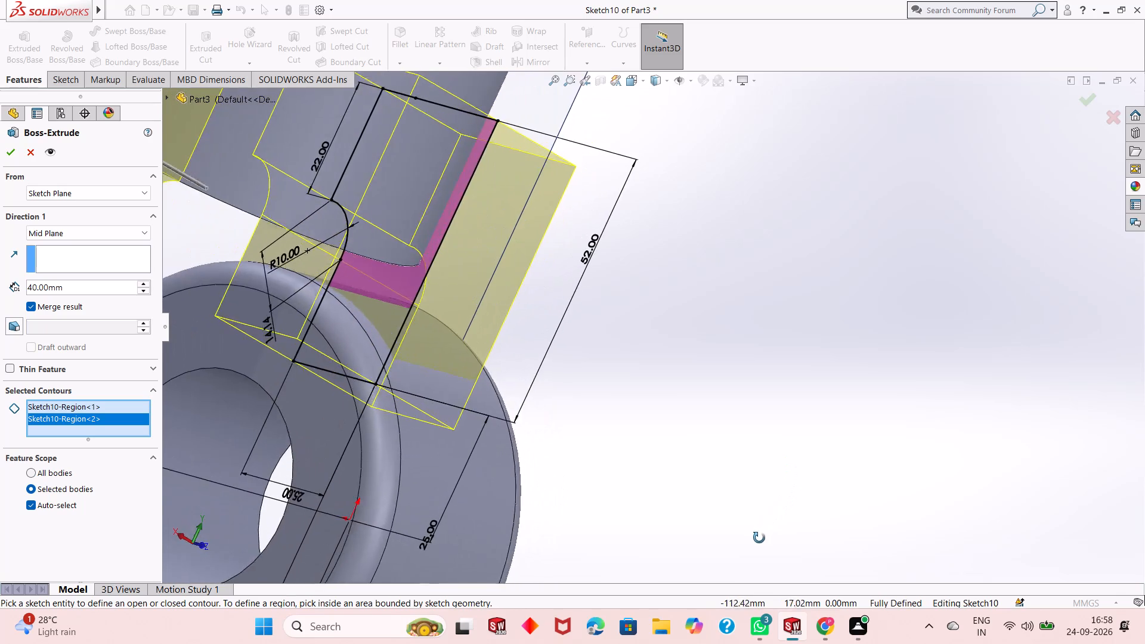
{"action": "middle_click_drag", "start_coordinate": [759, 538], "coordinate": [726, 552]}
{"action": "scroll", "coordinate": [680, 516], "scroll_direction": "up", "scroll_amount": 3}
{"action": "middle_click_drag", "start_coordinate": [708, 446], "coordinate": [685, 445]}
{"action": "scroll", "coordinate": [346, 256], "scroll_direction": "down", "scroll_amount": 4}
{"action": "scroll", "coordinate": [428, 285], "scroll_direction": "down", "scroll_amount": 6}
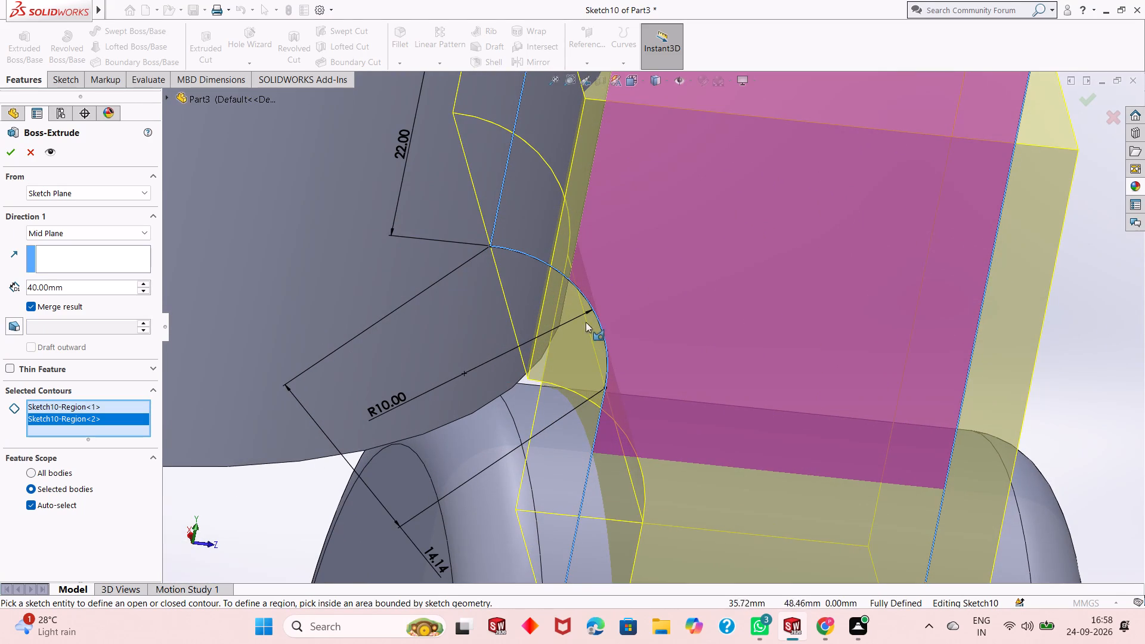
{"action": "left_click", "coordinate": [17, 155]}
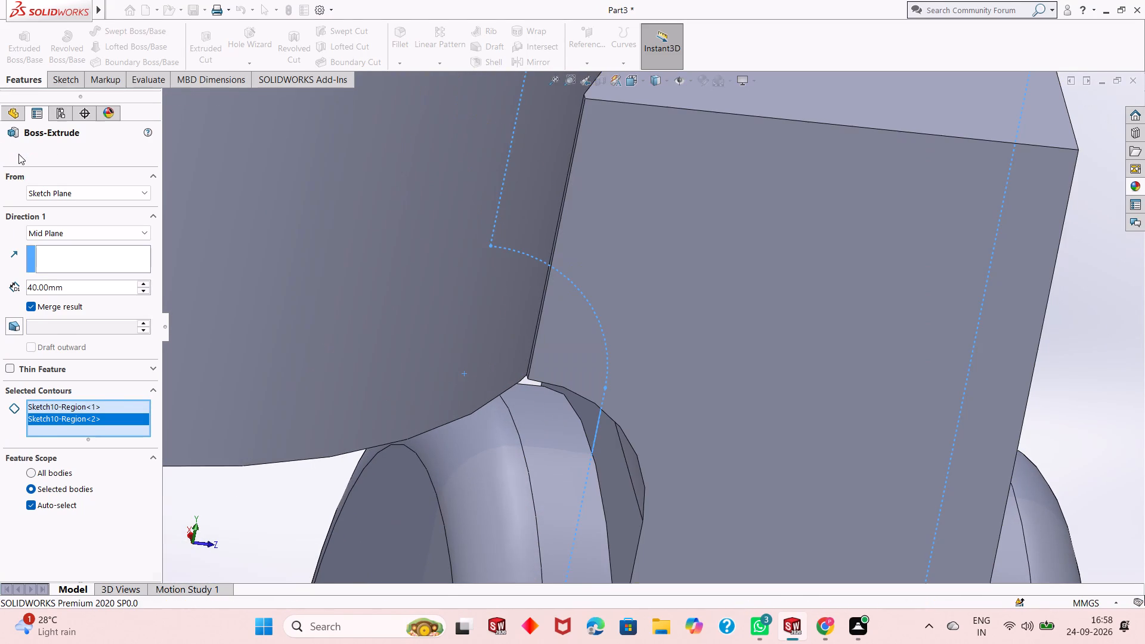
Examine how the two extruded blocks and their rounded inner corners meet the upper cylinder's curved wall.
{"action": "scroll", "coordinate": [572, 161], "scroll_direction": "down", "scroll_amount": 4}
{"action": "scroll", "coordinate": [651, 280], "scroll_direction": "up", "scroll_amount": 6}
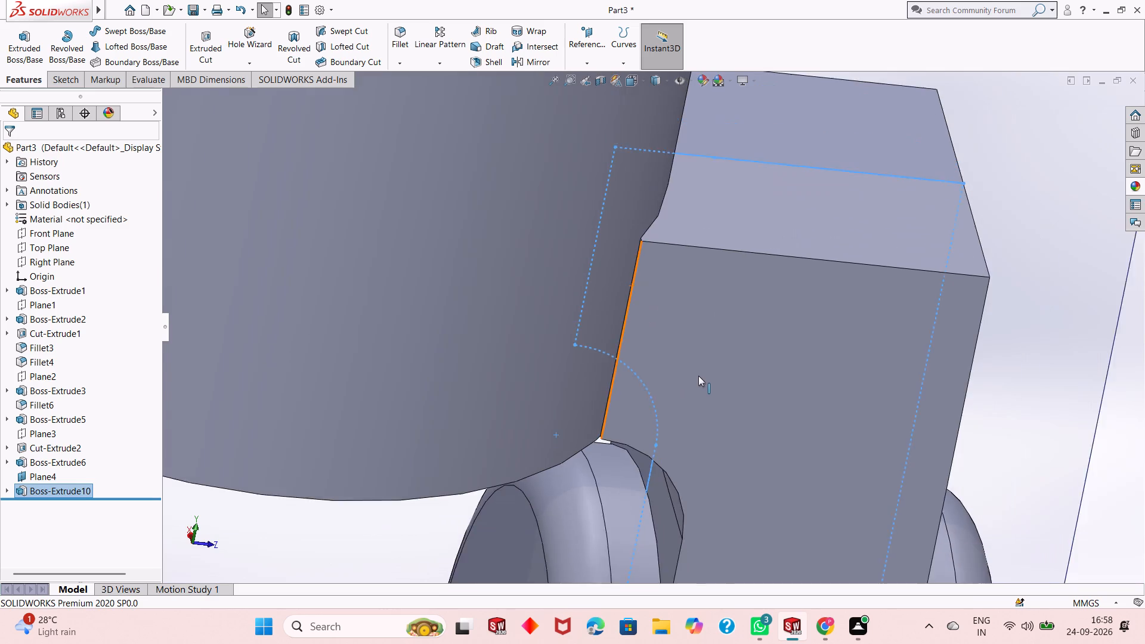
{"action": "scroll", "coordinate": [698, 376], "scroll_direction": "up", "scroll_amount": 1}
{"action": "middle_click_drag", "start_coordinate": [719, 401], "coordinate": [772, 377]}
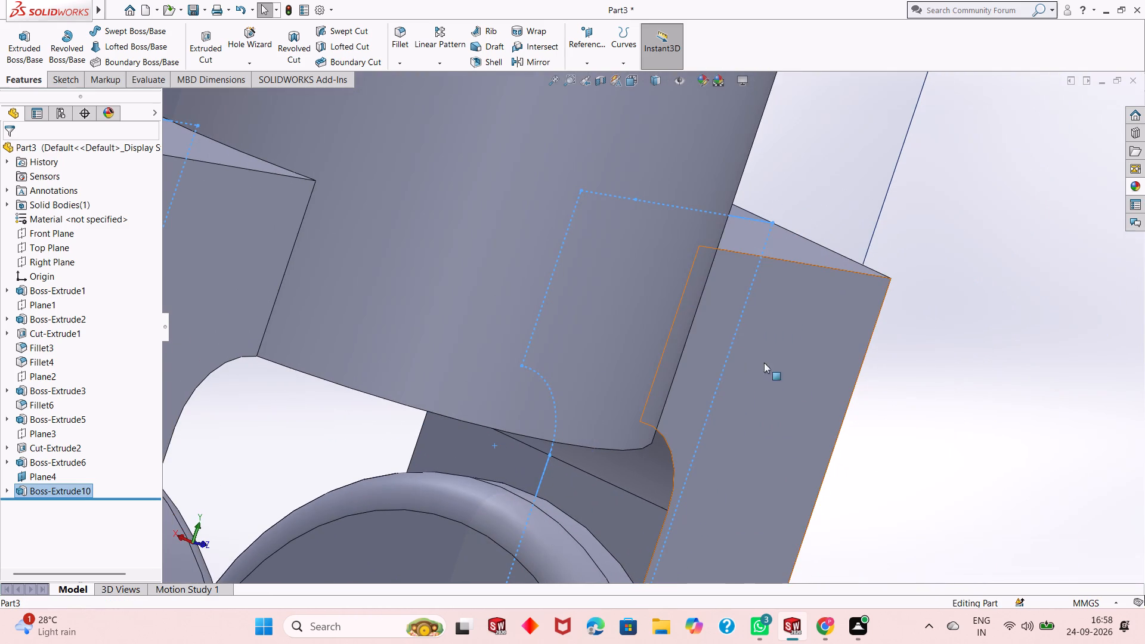
{"action": "middle_click_drag", "start_coordinate": [707, 340], "coordinate": [657, 348]}
{"action": "scroll", "coordinate": [617, 355], "scroll_direction": "up", "scroll_amount": 4}
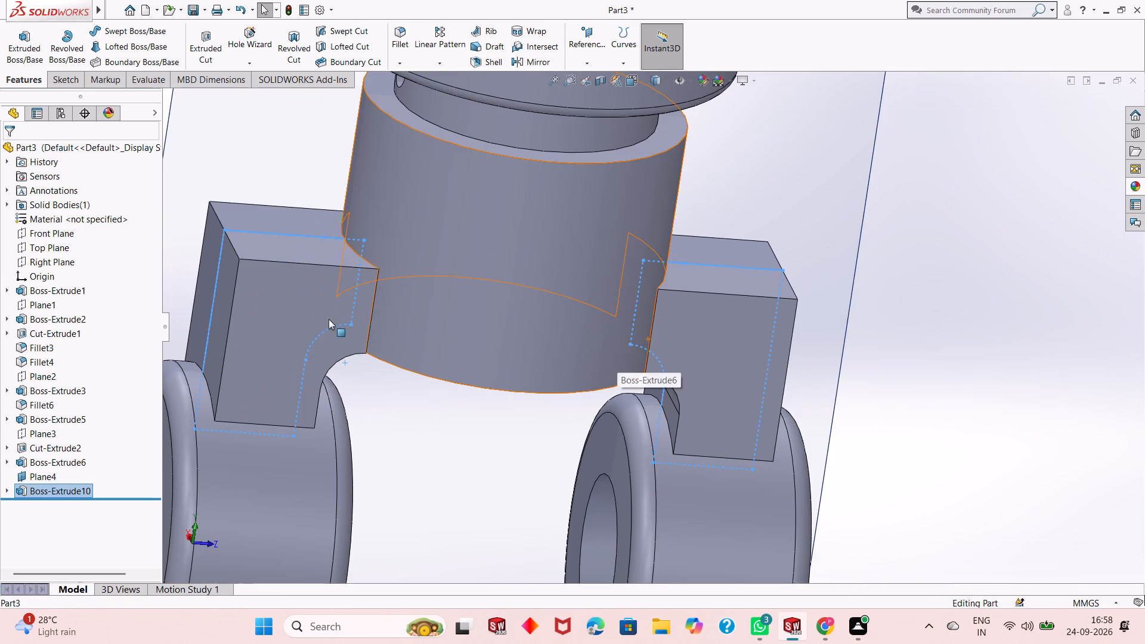
{"action": "middle_click_drag", "start_coordinate": [333, 315], "coordinate": [266, 285]}
{"action": "scroll", "coordinate": [395, 285], "scroll_direction": "down", "scroll_amount": 4}
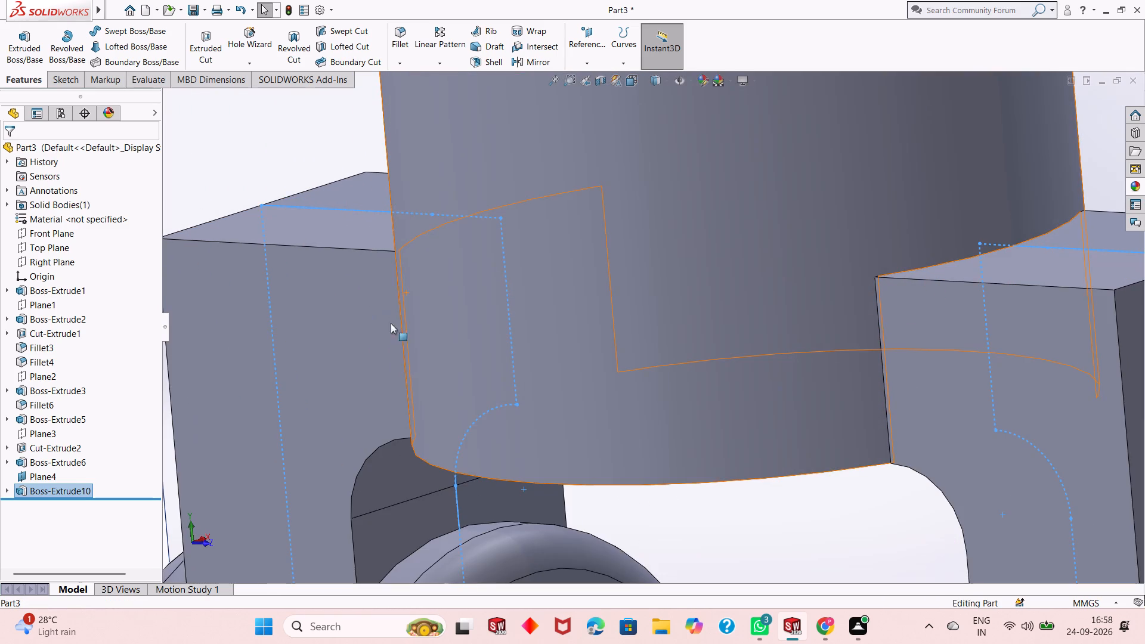
{"action": "middle_click_drag", "start_coordinate": [435, 321], "coordinate": [464, 320]}
{"action": "scroll", "coordinate": [350, 308], "scroll_direction": "down", "scroll_amount": 2}
{"action": "scroll", "coordinate": [351, 308], "scroll_direction": "up", "scroll_amount": 3}
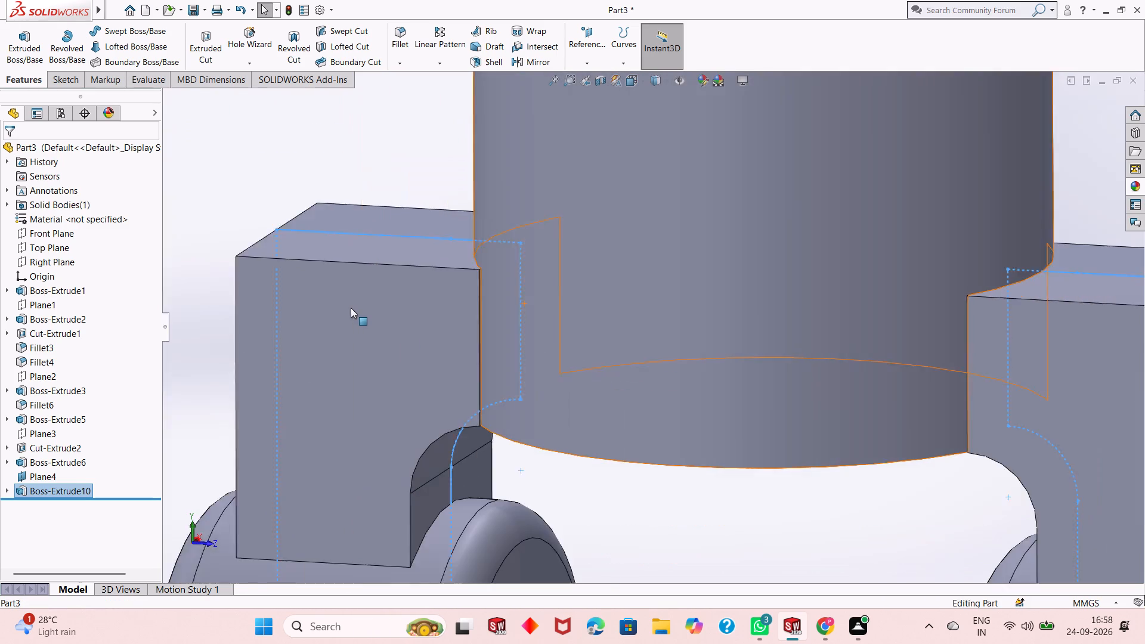
{"action": "scroll", "coordinate": [351, 308], "scroll_direction": "up", "scroll_amount": 1}
{"action": "middle_click_drag", "start_coordinate": [511, 357], "coordinate": [549, 345]}
{"action": "key", "text": "Escape"}
{"action": "key", "text": "grave"}
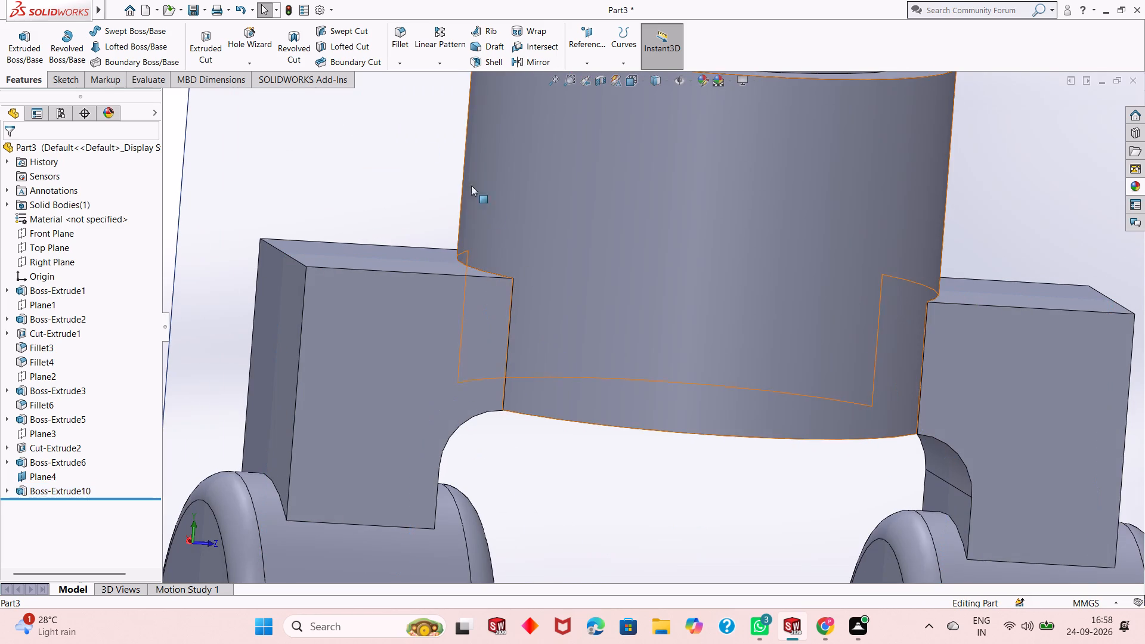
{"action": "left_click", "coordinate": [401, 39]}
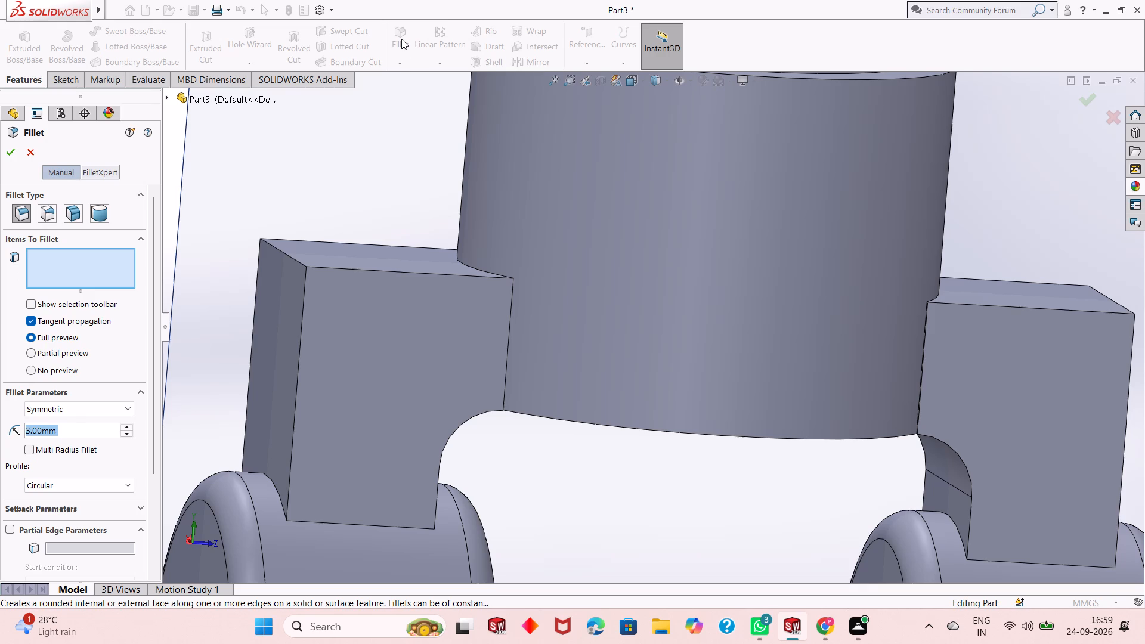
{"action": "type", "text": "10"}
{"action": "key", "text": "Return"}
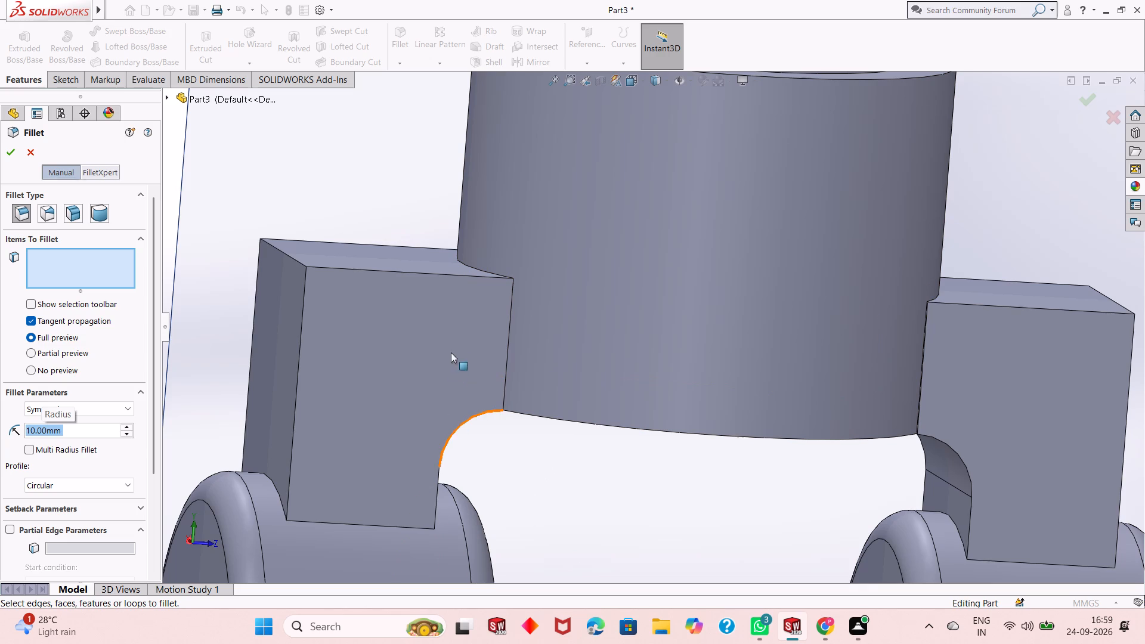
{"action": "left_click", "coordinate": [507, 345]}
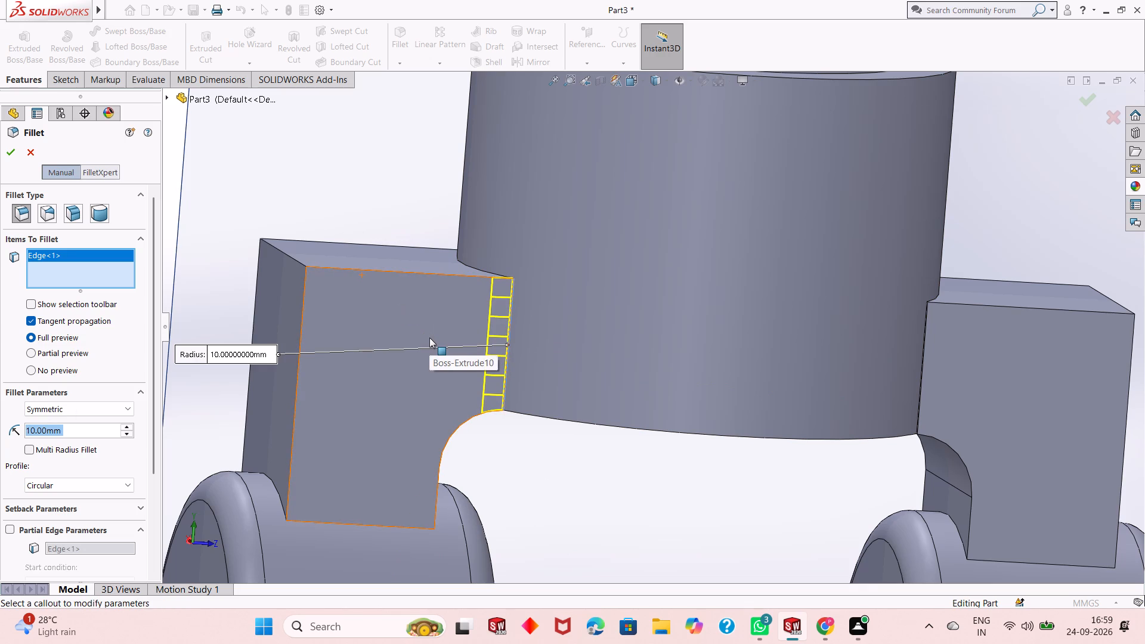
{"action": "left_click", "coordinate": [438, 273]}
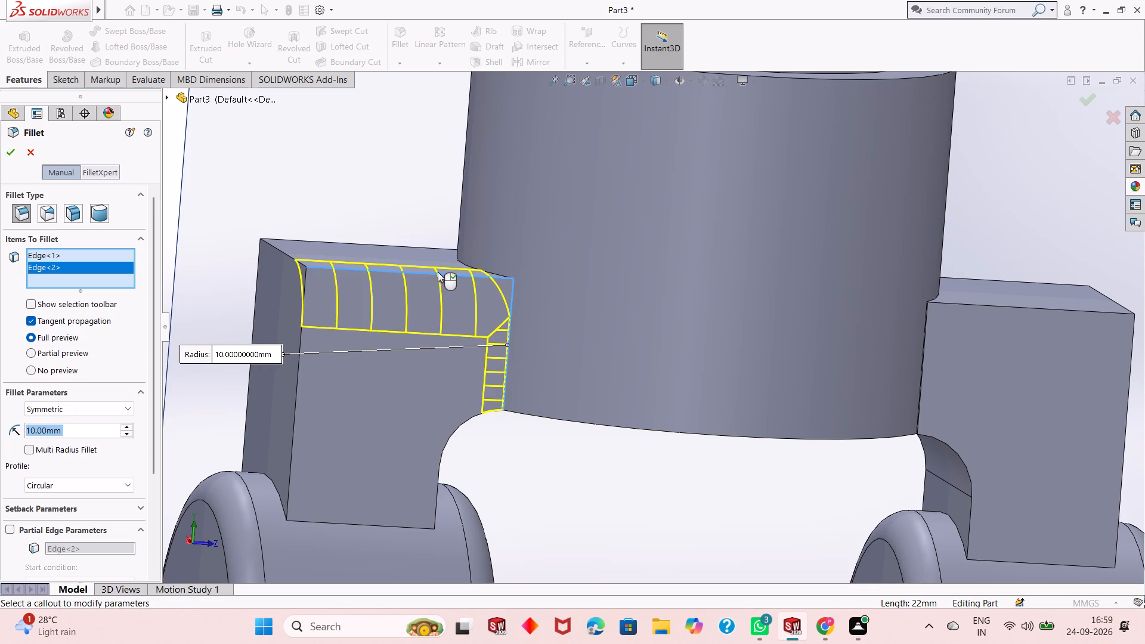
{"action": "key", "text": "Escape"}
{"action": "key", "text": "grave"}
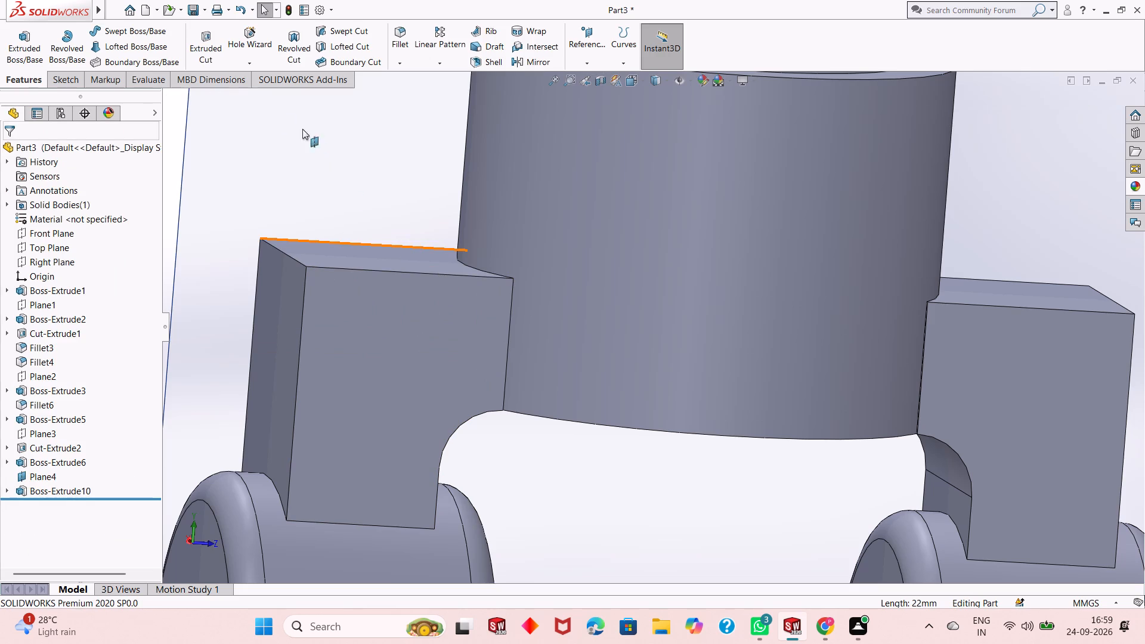
Fillet the vertical edge where the first block's front face meets the upper cylinder with a 3 mm radius.
{"action": "left_click", "coordinate": [397, 36]}
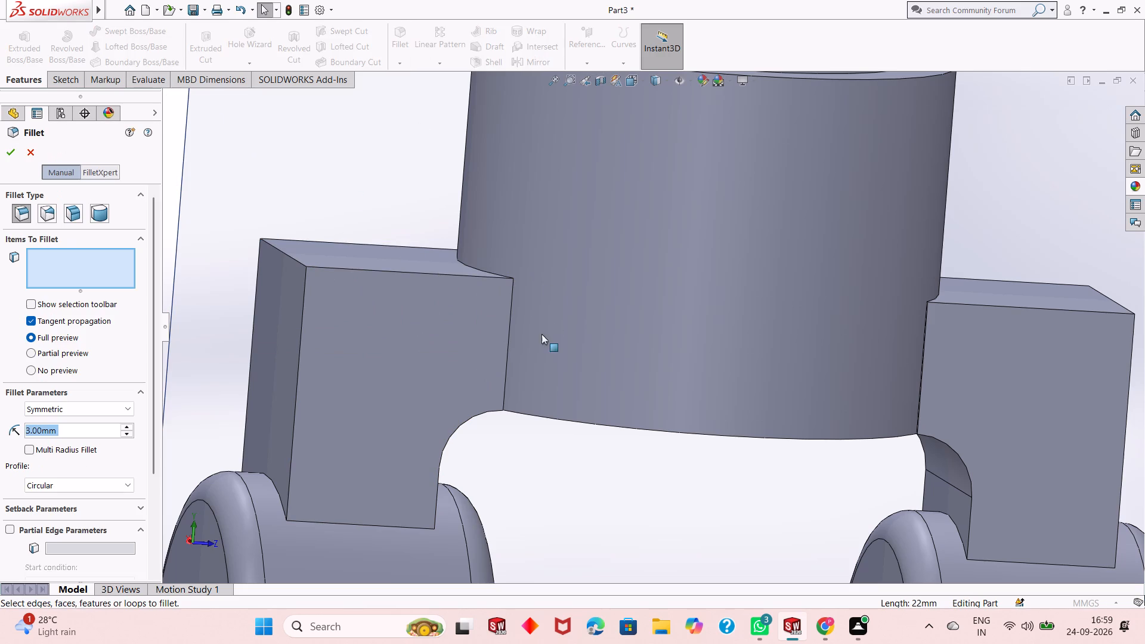
{"action": "left_click", "coordinate": [506, 370]}
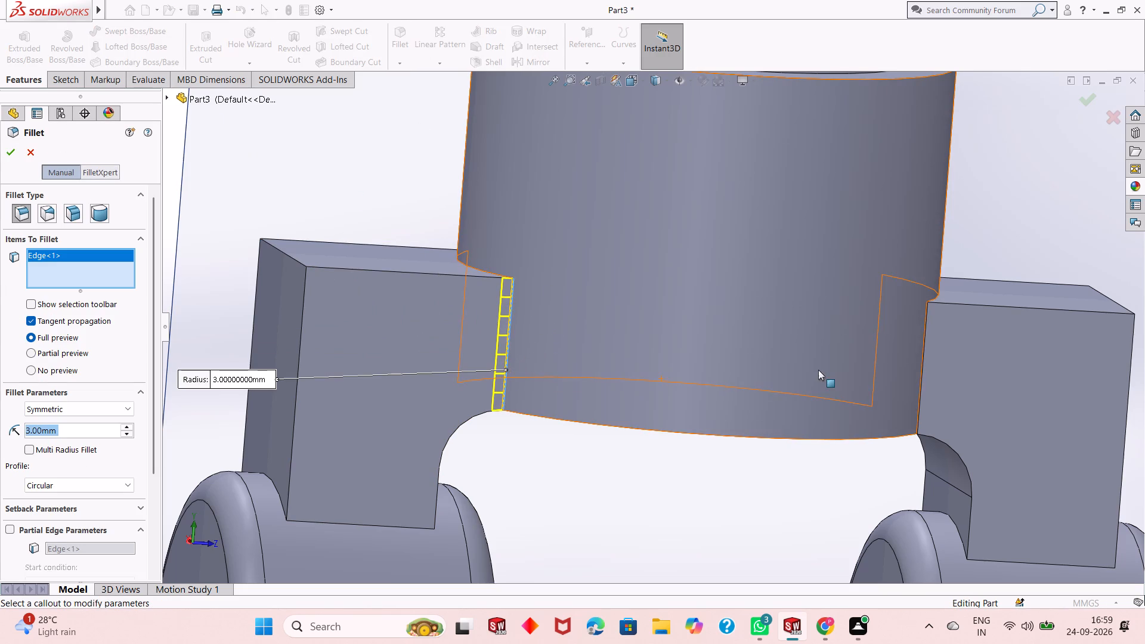
{"action": "left_click", "coordinate": [13, 159]}
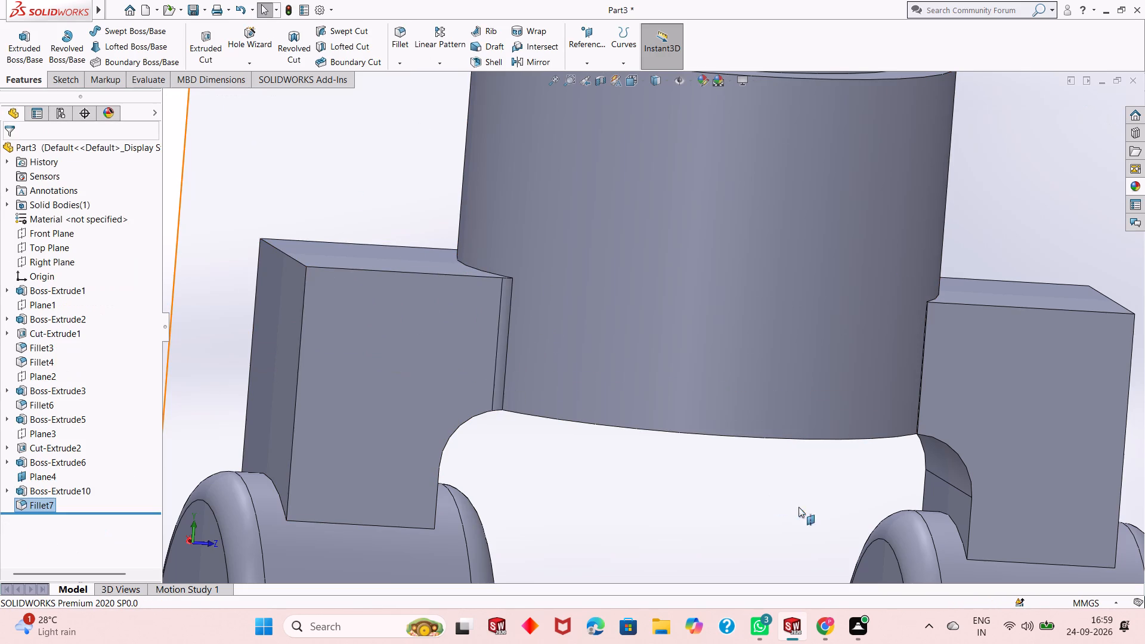
Inspect the filleted vertical edge and the opposite block's junction with the upper cylinder from several angles.
{"action": "middle_click_drag", "start_coordinate": [669, 485], "coordinate": [603, 504]}
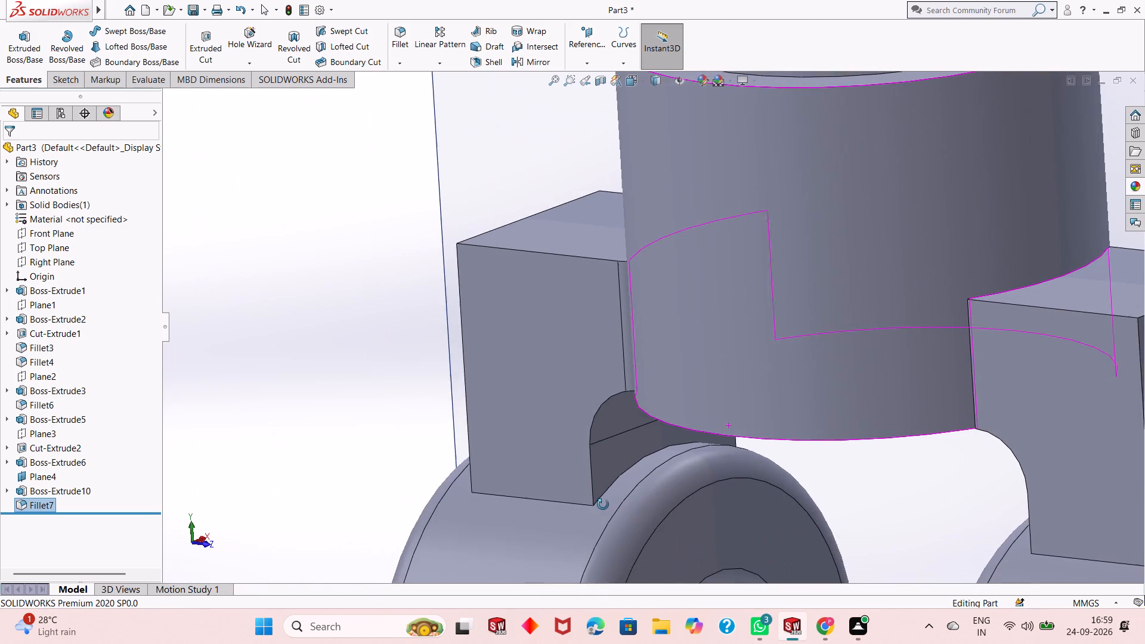
{"action": "middle_click_drag", "start_coordinate": [603, 504], "coordinate": [644, 483]}
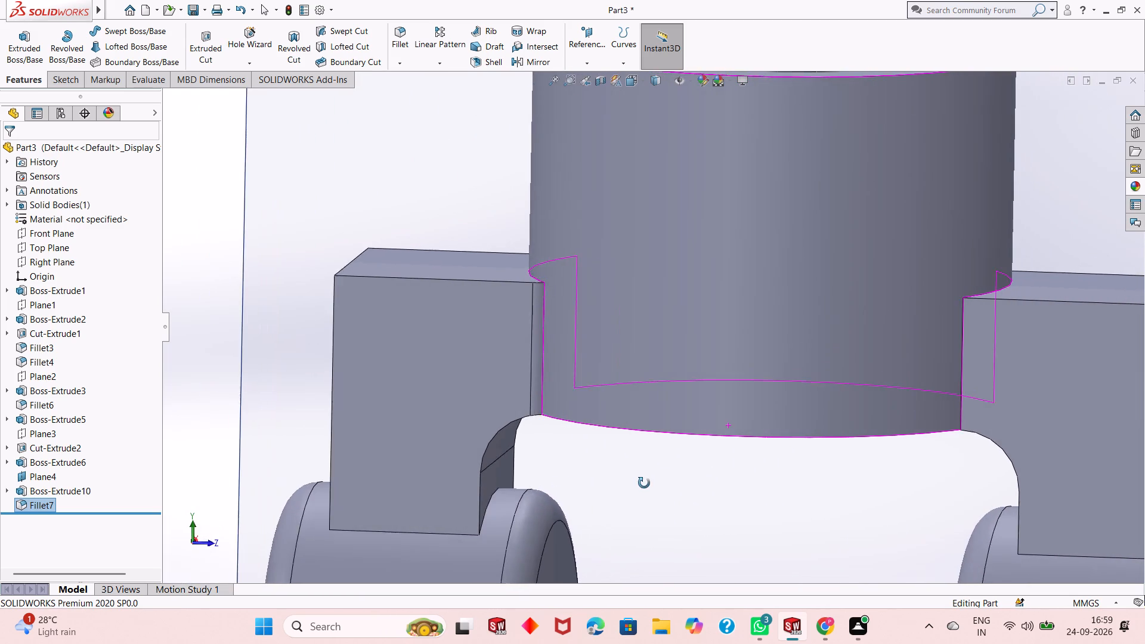
{"action": "middle_click_drag", "start_coordinate": [644, 483], "coordinate": [686, 469]}
{"action": "middle_click_drag", "start_coordinate": [875, 353], "coordinate": [838, 372]}
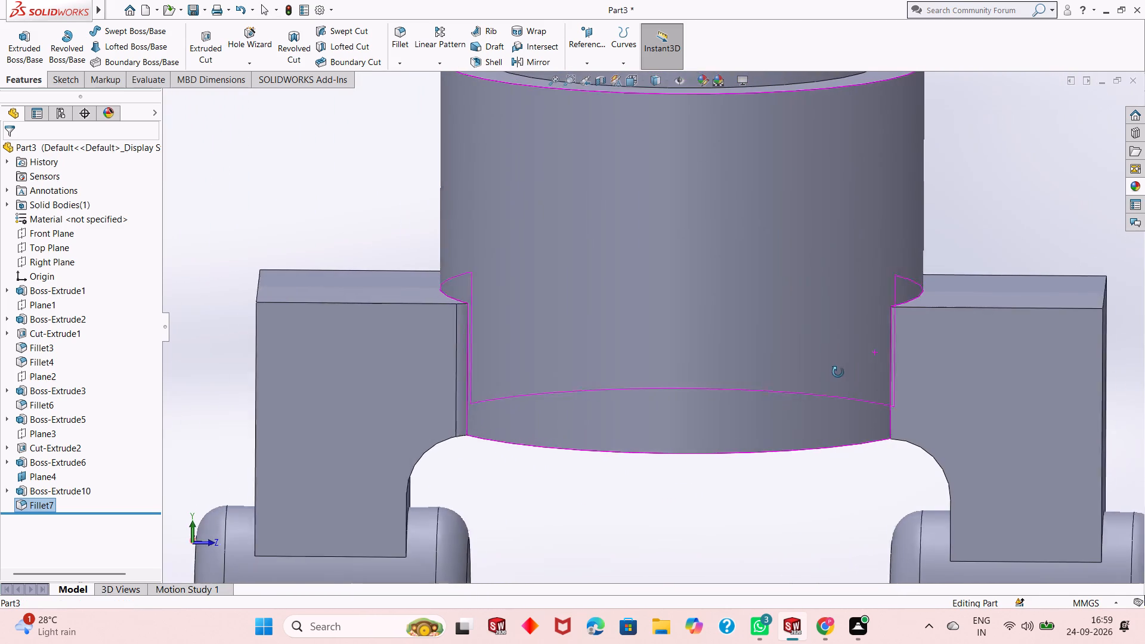
{"action": "middle_click_drag", "start_coordinate": [838, 372], "coordinate": [835, 372]}
{"action": "scroll", "coordinate": [913, 347], "scroll_direction": "down", "scroll_amount": 3}
{"action": "scroll", "coordinate": [938, 405], "scroll_direction": "up", "scroll_amount": 4}
{"action": "middle_click_drag", "start_coordinate": [942, 456], "coordinate": [929, 436]}
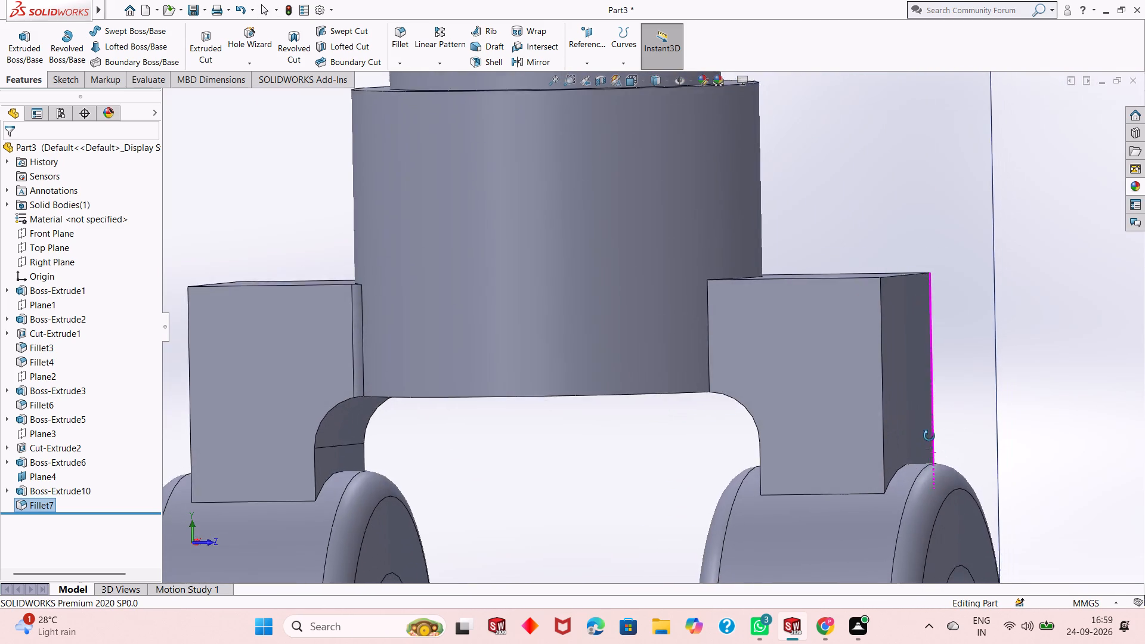
{"action": "middle_click_drag", "start_coordinate": [929, 436], "coordinate": [924, 460]}
{"action": "scroll", "coordinate": [799, 332], "scroll_direction": "down", "scroll_amount": 1}
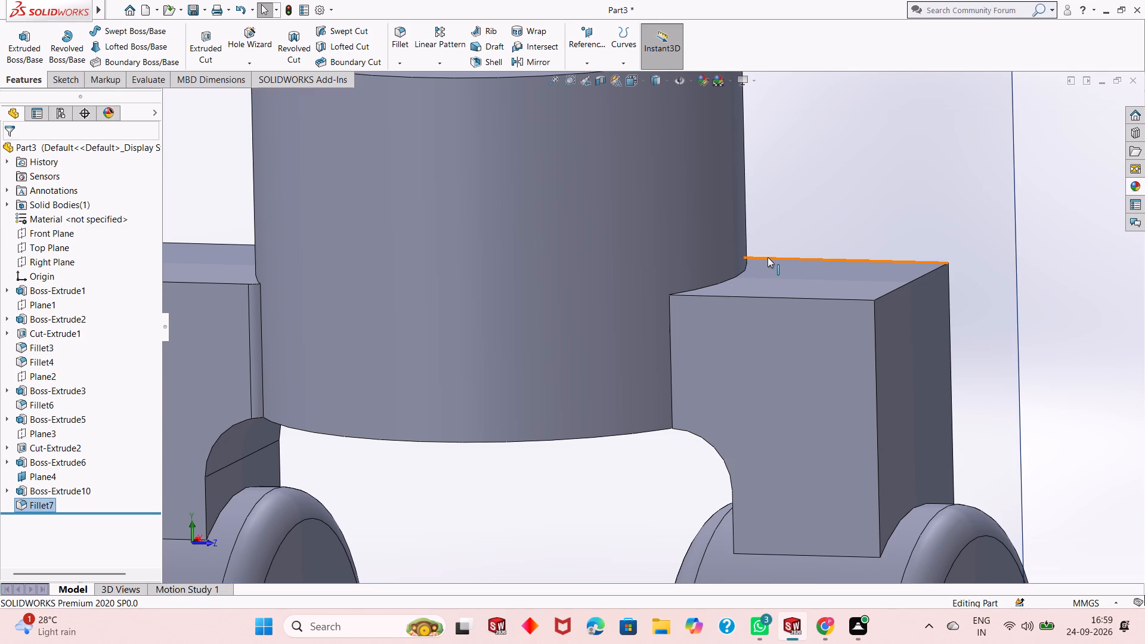
Fillet the curved edge where the opposite block's top face meets the upper cylinder with a 10 mm radius.
{"action": "middle_click_drag", "start_coordinate": [763, 261], "coordinate": [753, 296]}
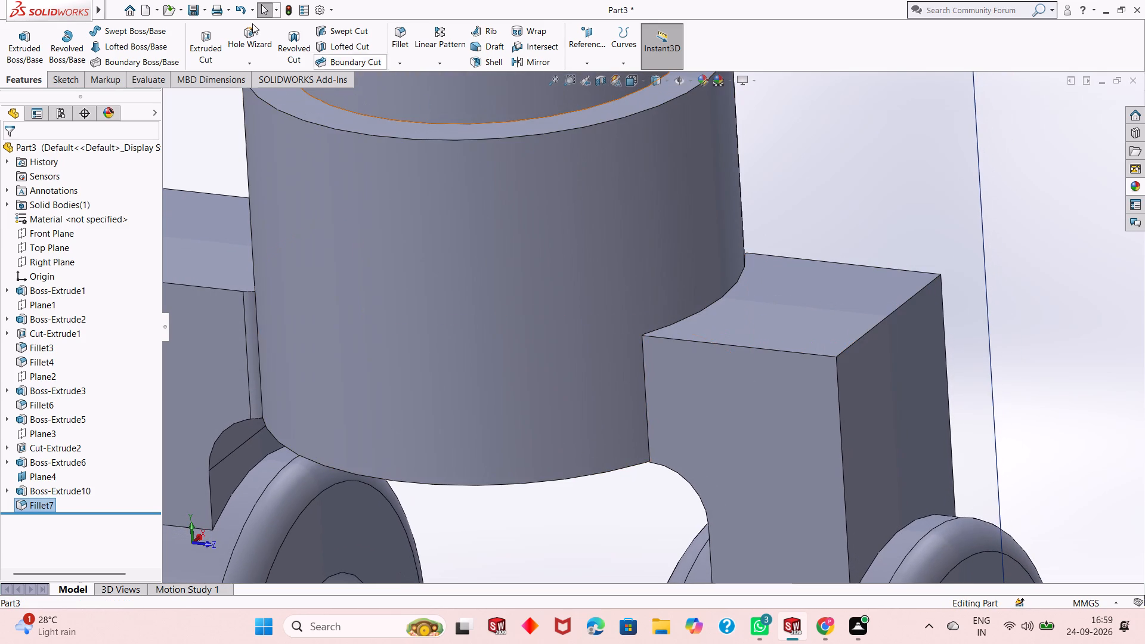
{"action": "left_click", "coordinate": [395, 41]}
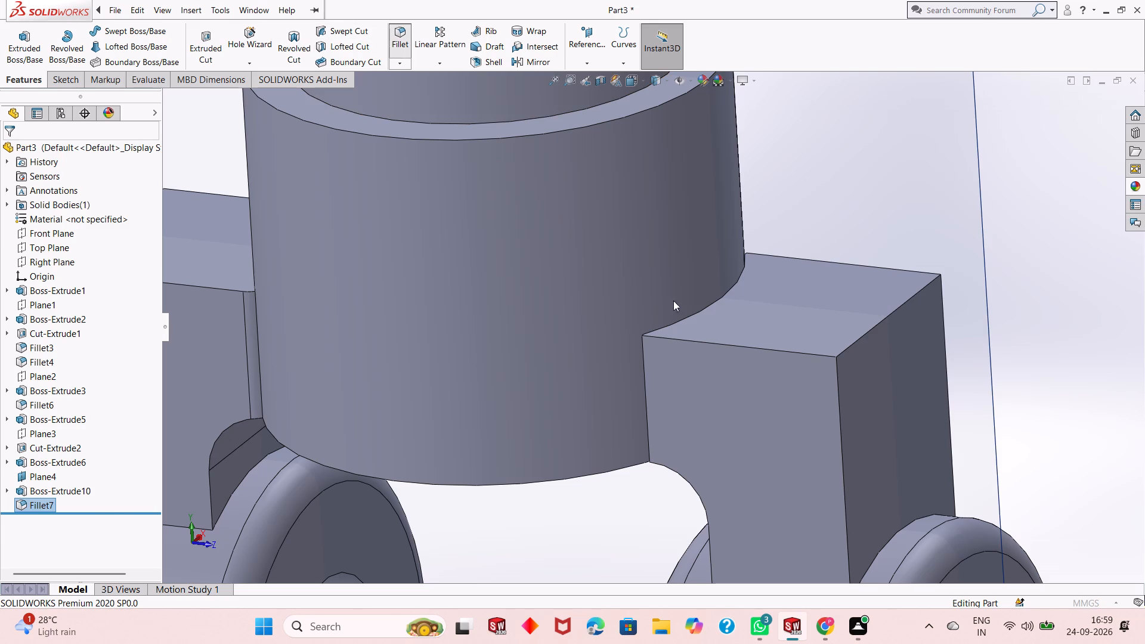
{"action": "left_click", "coordinate": [711, 306]}
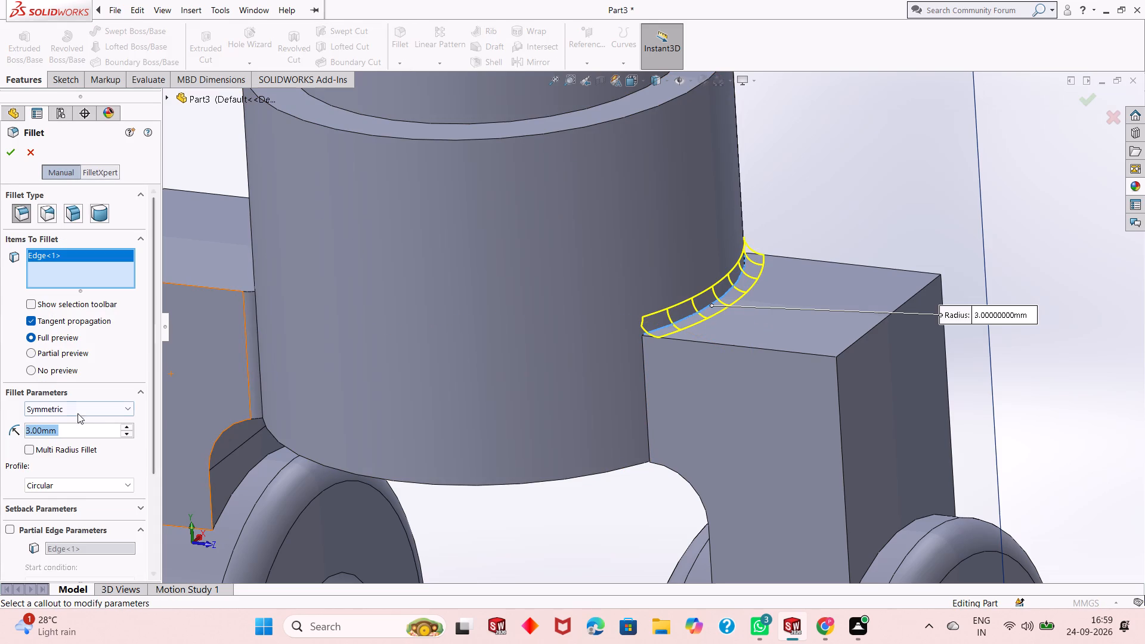
{"action": "type", "text": "10"}
{"action": "key", "text": "Return"}
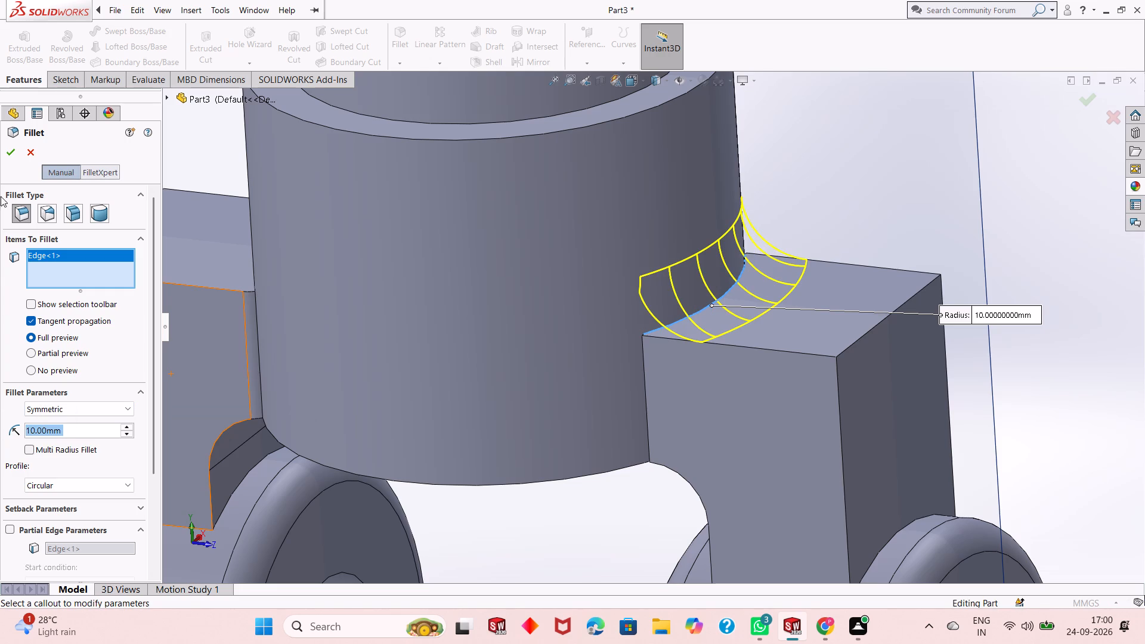
{"action": "left_click", "coordinate": [5, 157]}
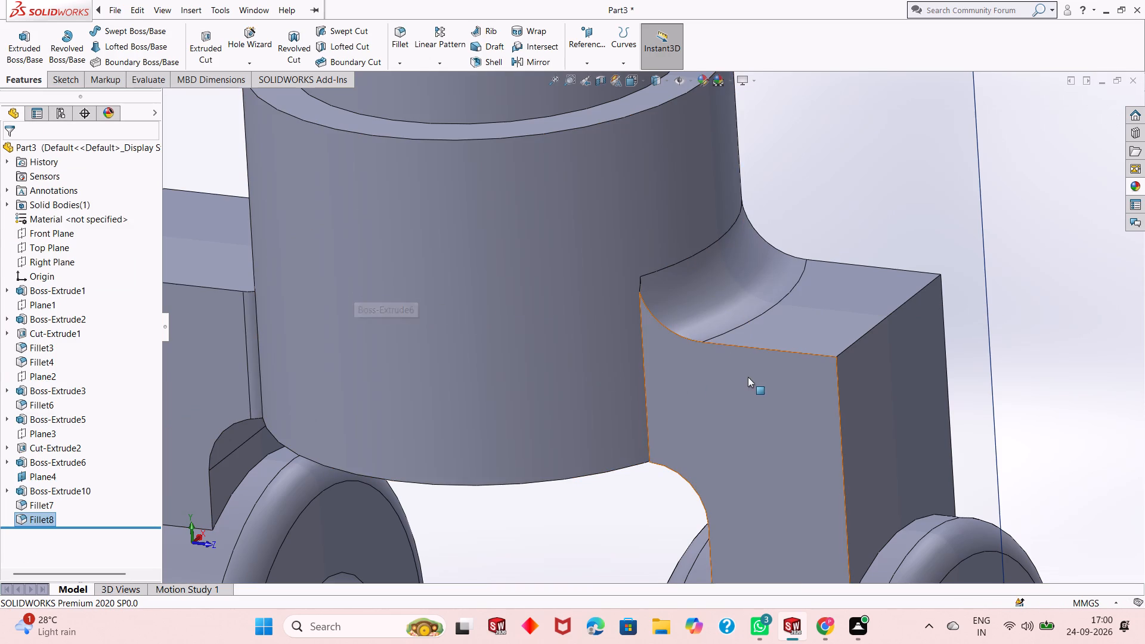
Undo the last two fillets at the blocks' junctions with the upper cylinder.
{"action": "key", "text": "ctrl+z"}
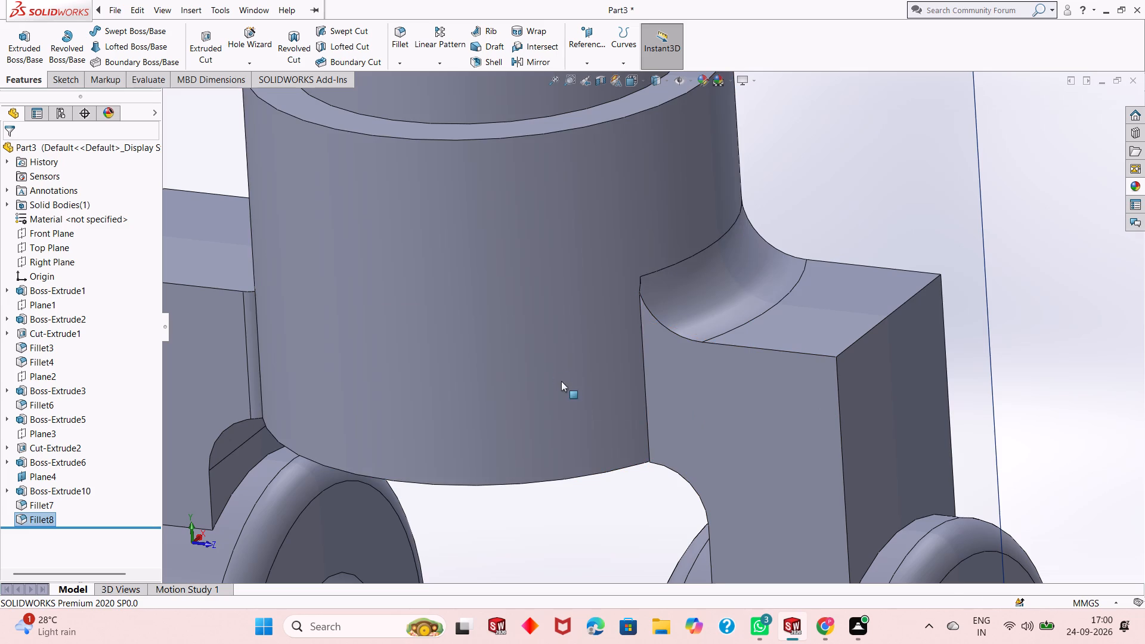
{"action": "key", "text": "ctrl+z"}
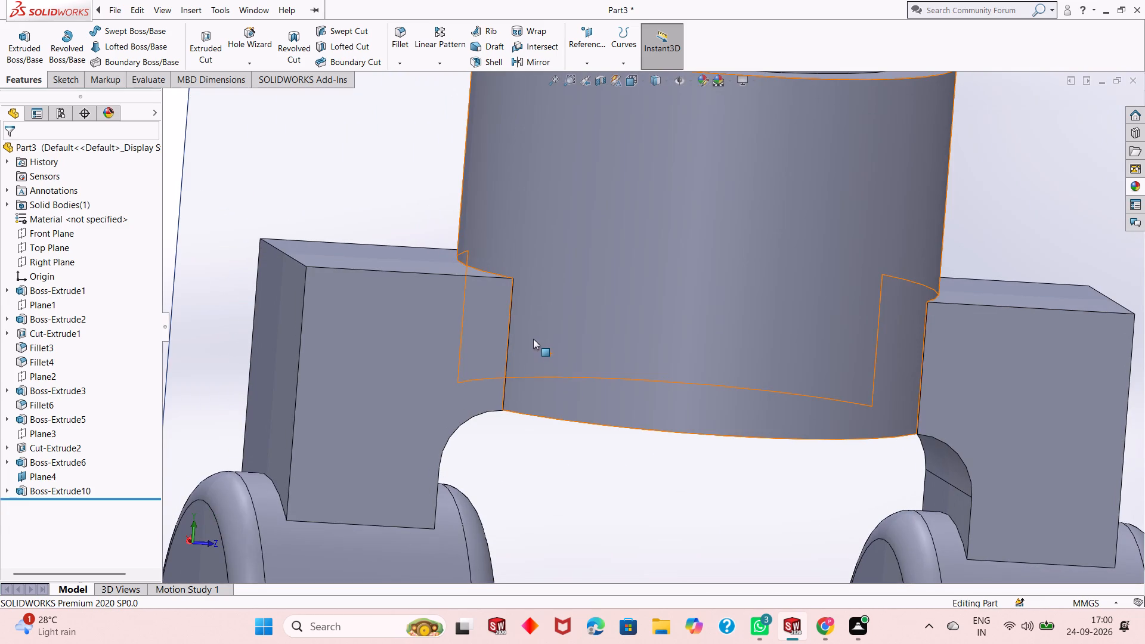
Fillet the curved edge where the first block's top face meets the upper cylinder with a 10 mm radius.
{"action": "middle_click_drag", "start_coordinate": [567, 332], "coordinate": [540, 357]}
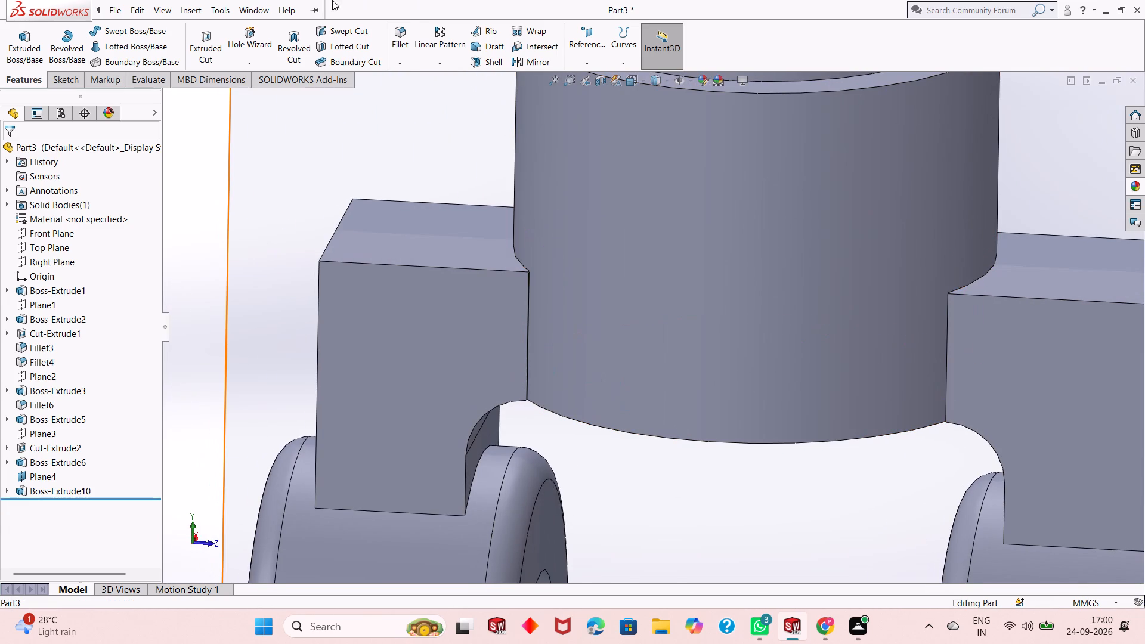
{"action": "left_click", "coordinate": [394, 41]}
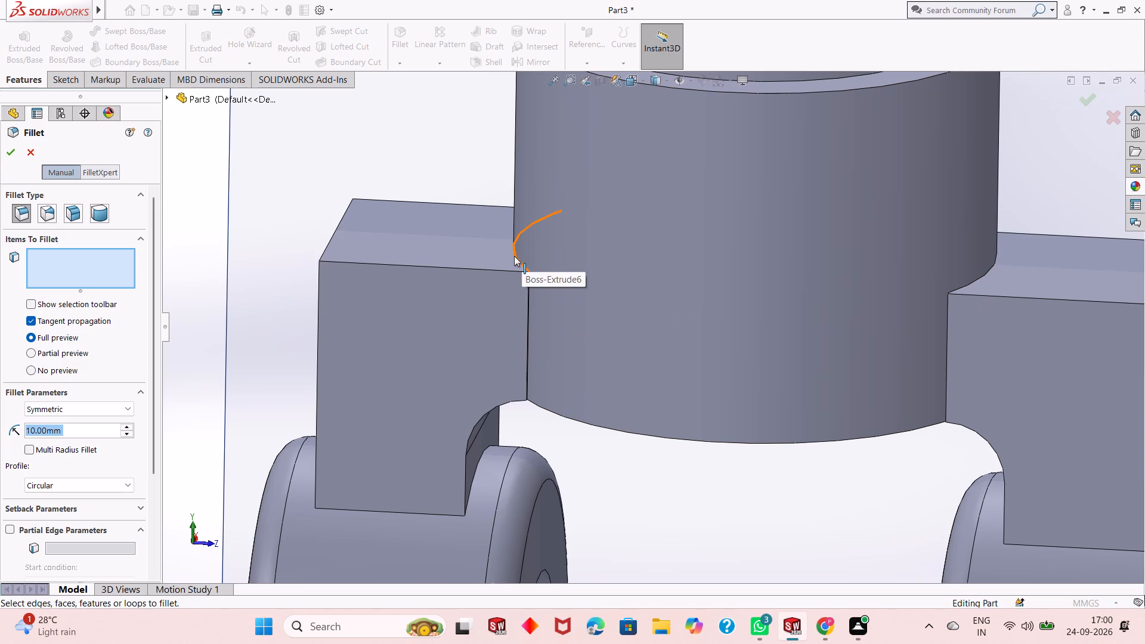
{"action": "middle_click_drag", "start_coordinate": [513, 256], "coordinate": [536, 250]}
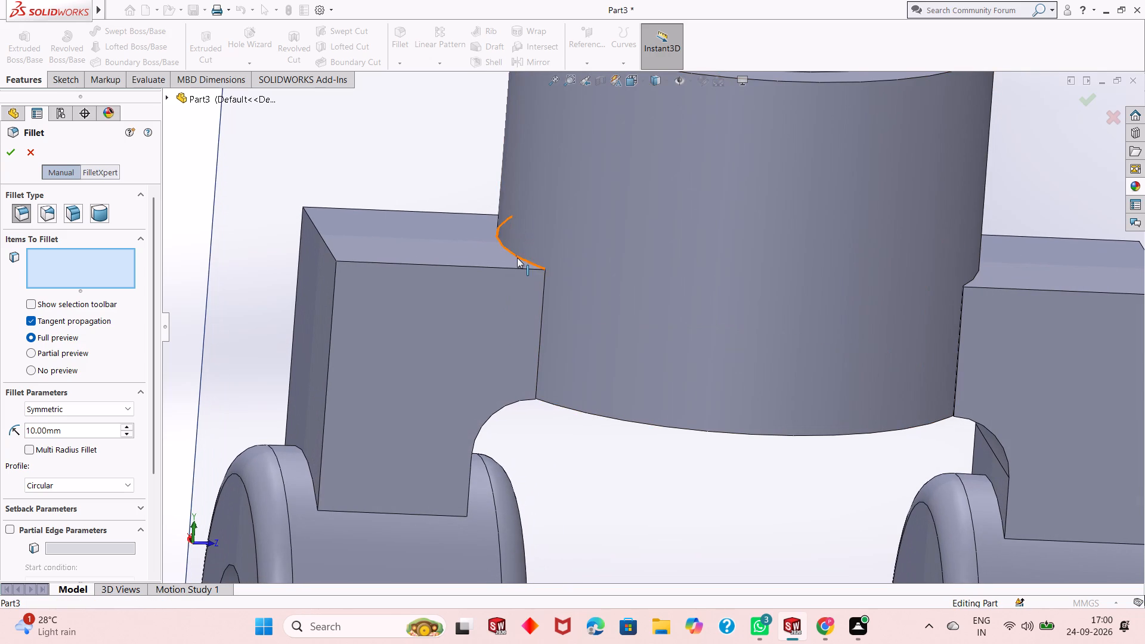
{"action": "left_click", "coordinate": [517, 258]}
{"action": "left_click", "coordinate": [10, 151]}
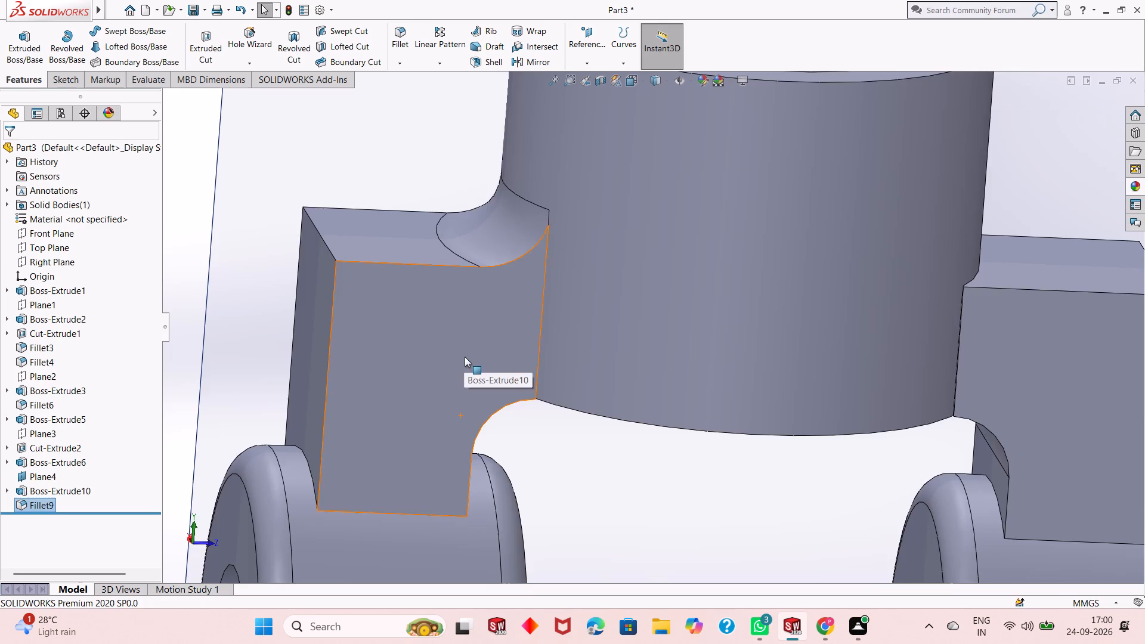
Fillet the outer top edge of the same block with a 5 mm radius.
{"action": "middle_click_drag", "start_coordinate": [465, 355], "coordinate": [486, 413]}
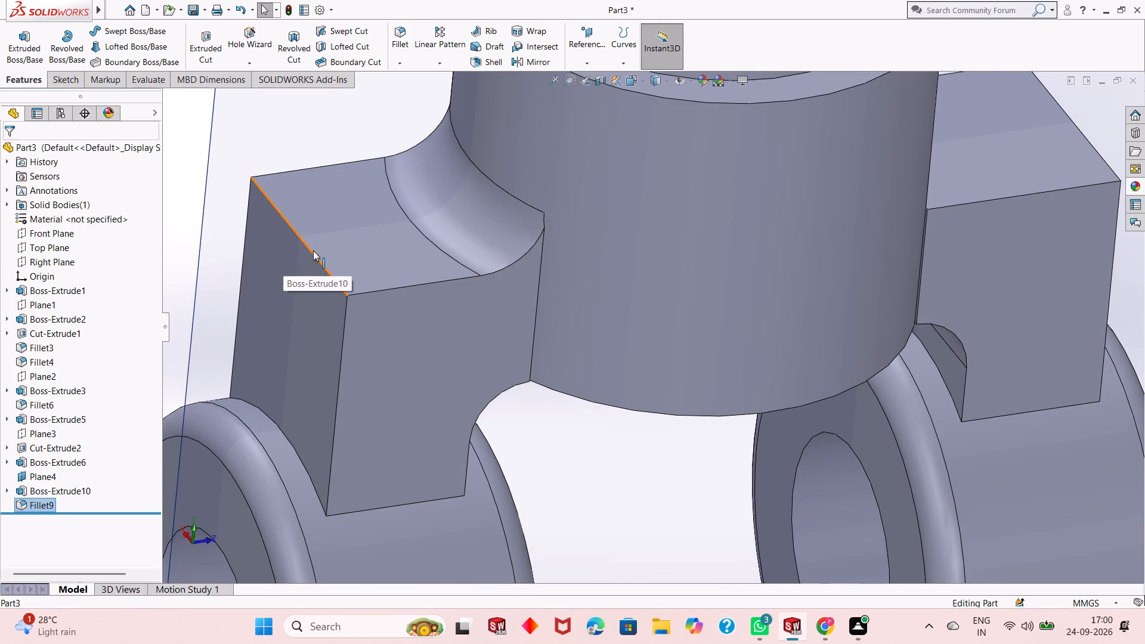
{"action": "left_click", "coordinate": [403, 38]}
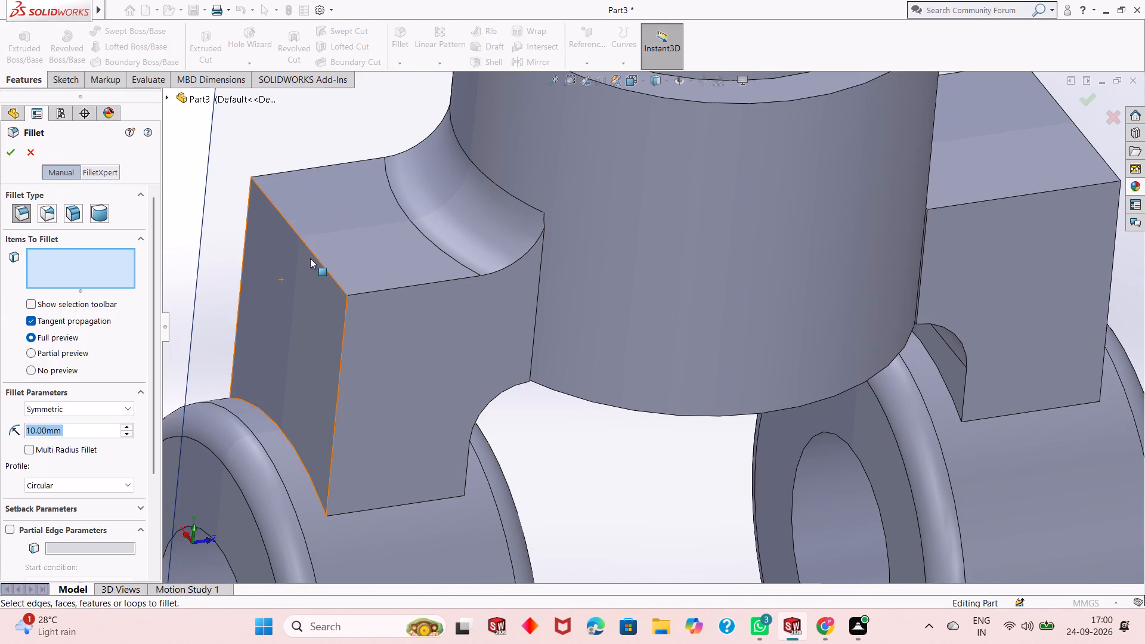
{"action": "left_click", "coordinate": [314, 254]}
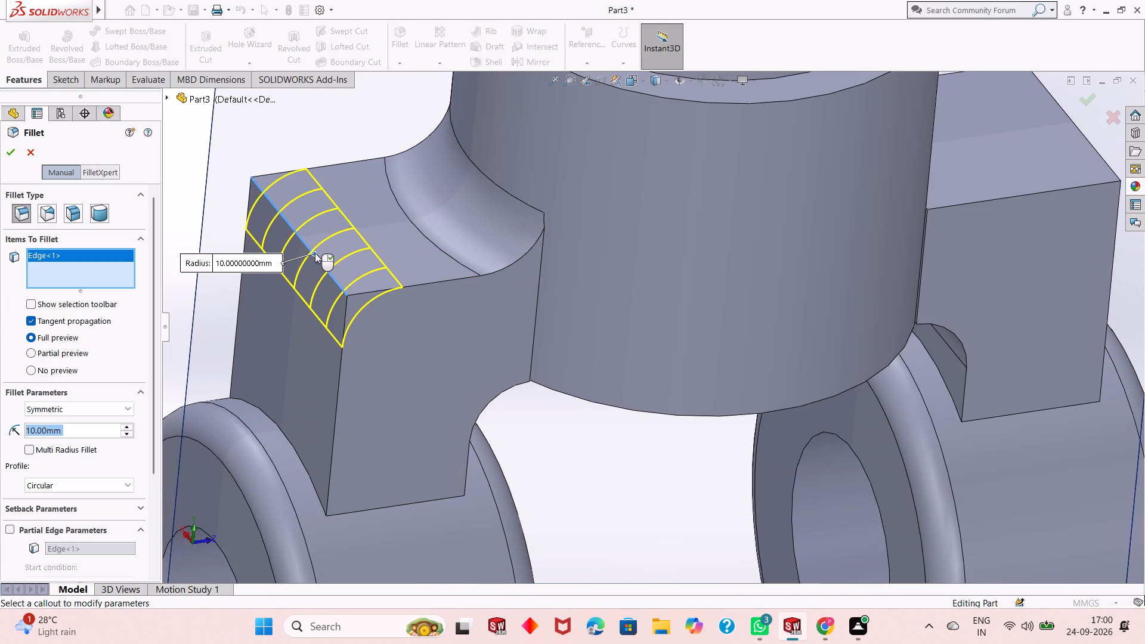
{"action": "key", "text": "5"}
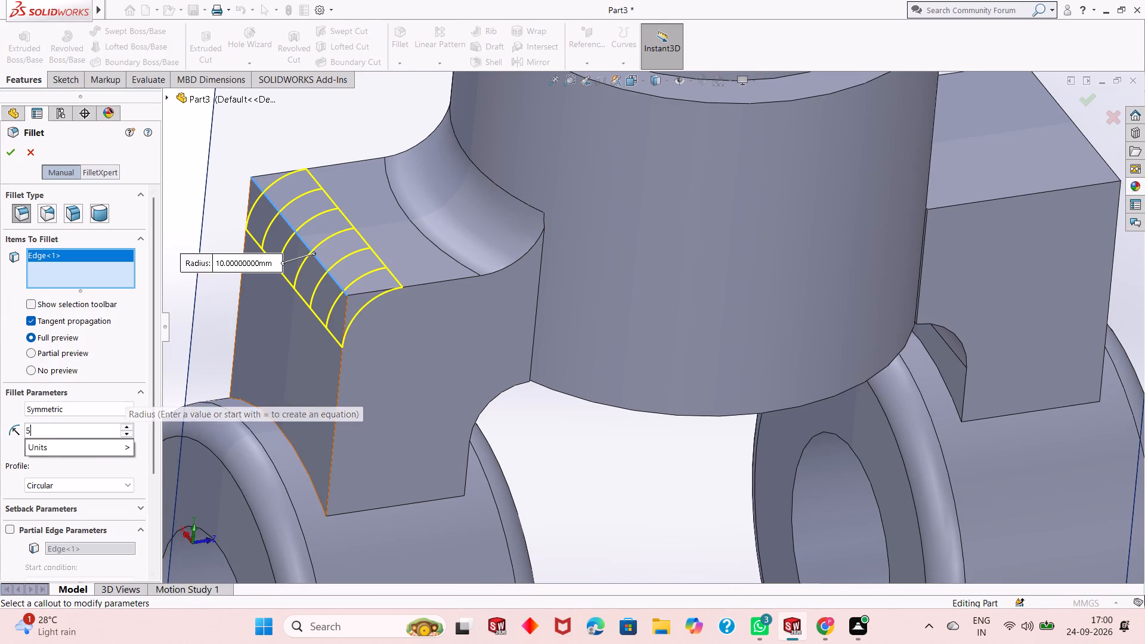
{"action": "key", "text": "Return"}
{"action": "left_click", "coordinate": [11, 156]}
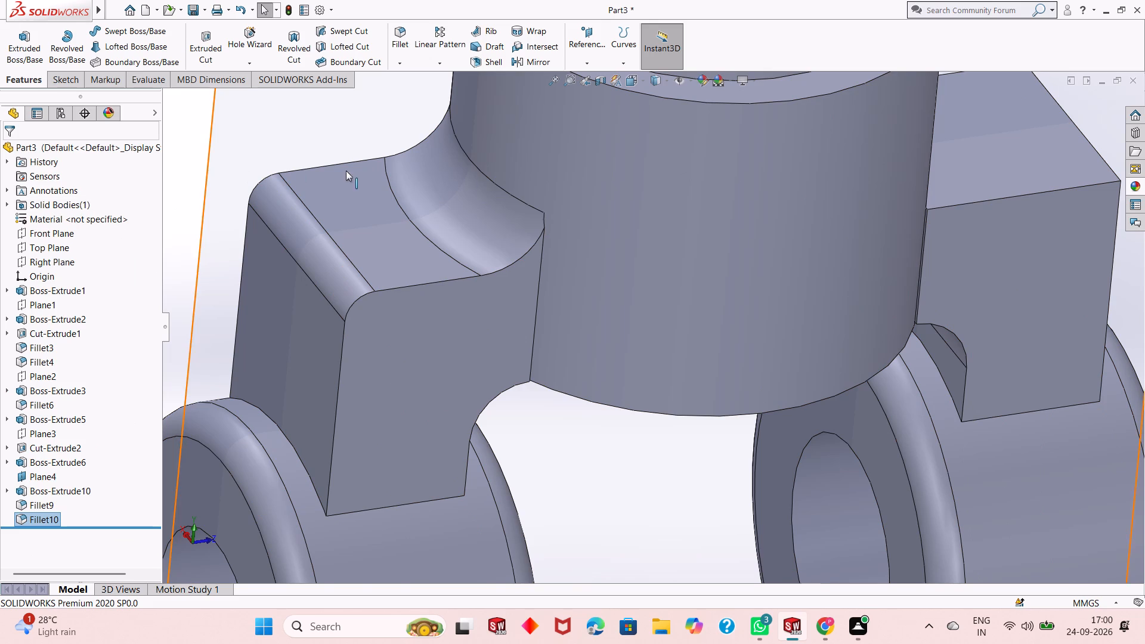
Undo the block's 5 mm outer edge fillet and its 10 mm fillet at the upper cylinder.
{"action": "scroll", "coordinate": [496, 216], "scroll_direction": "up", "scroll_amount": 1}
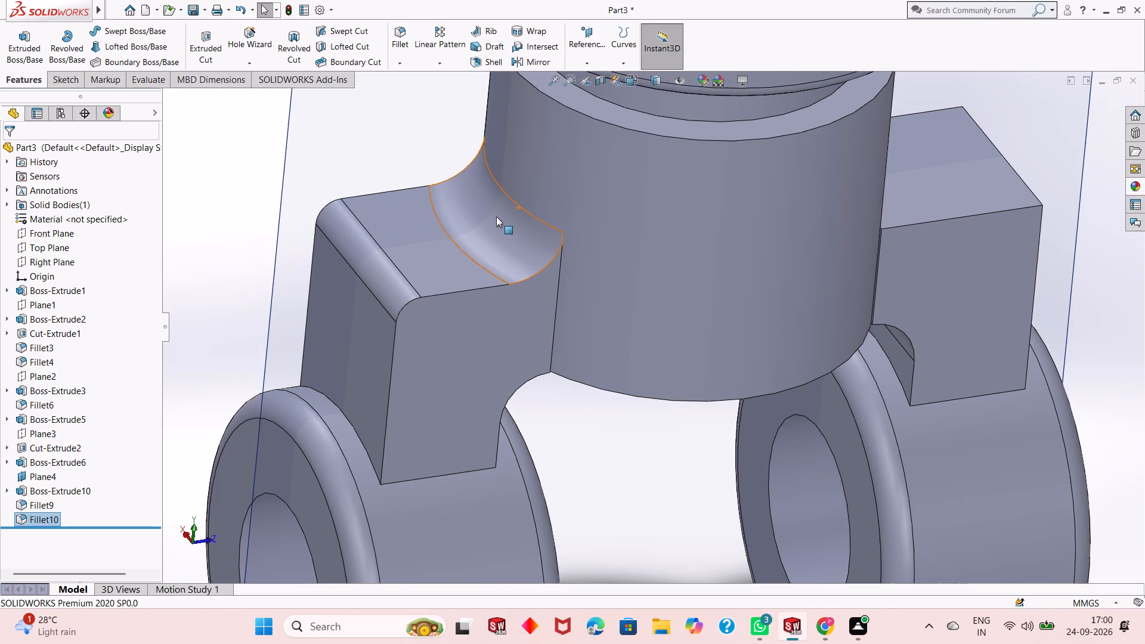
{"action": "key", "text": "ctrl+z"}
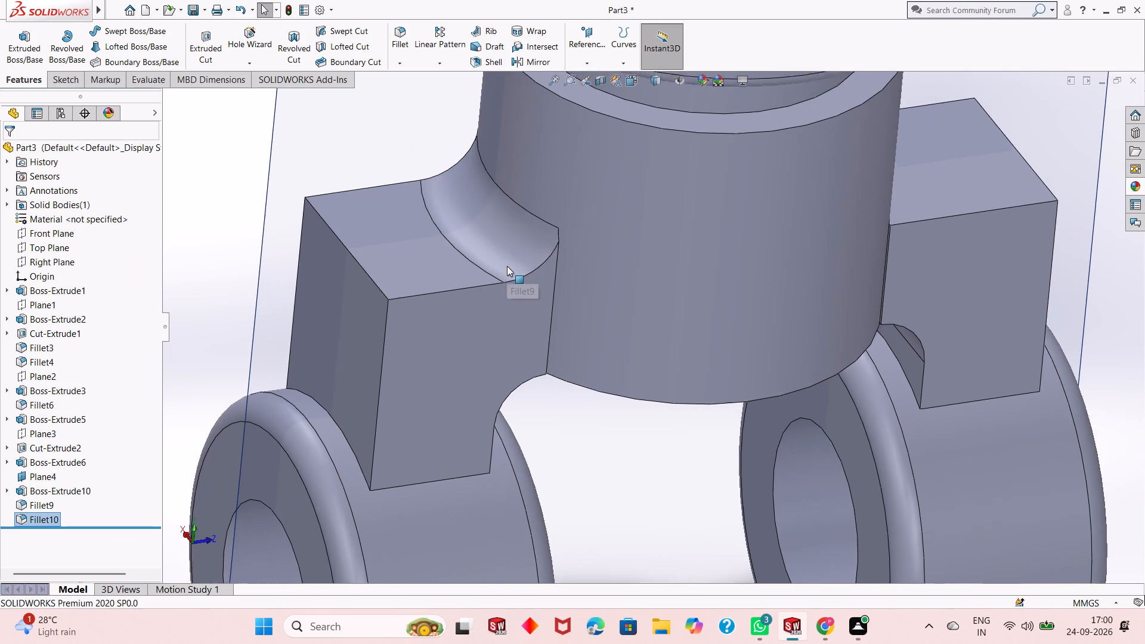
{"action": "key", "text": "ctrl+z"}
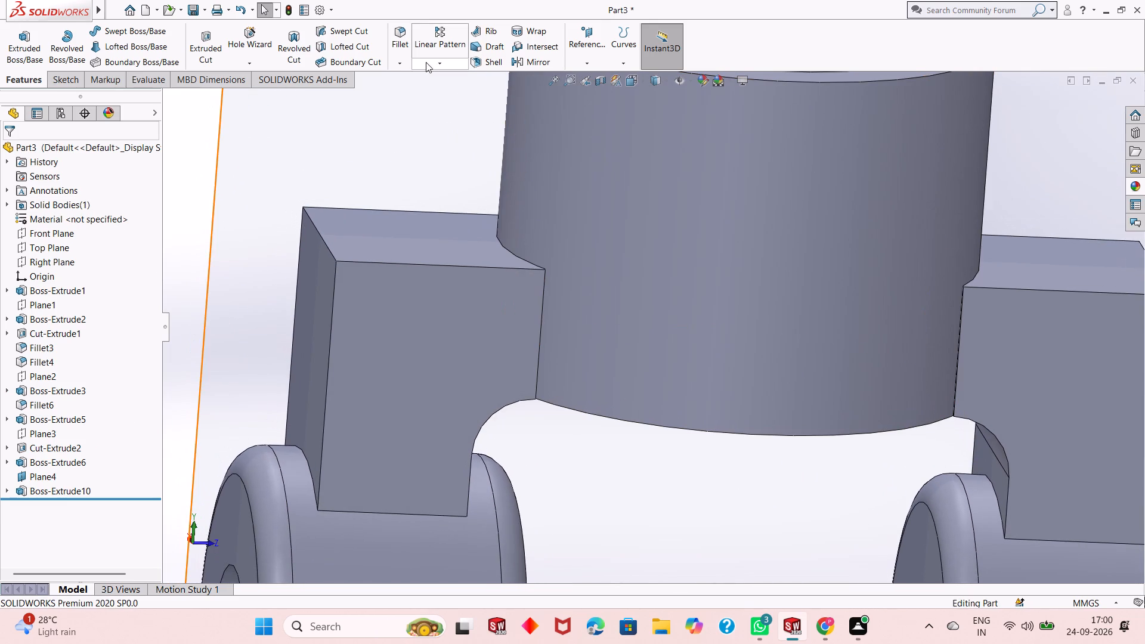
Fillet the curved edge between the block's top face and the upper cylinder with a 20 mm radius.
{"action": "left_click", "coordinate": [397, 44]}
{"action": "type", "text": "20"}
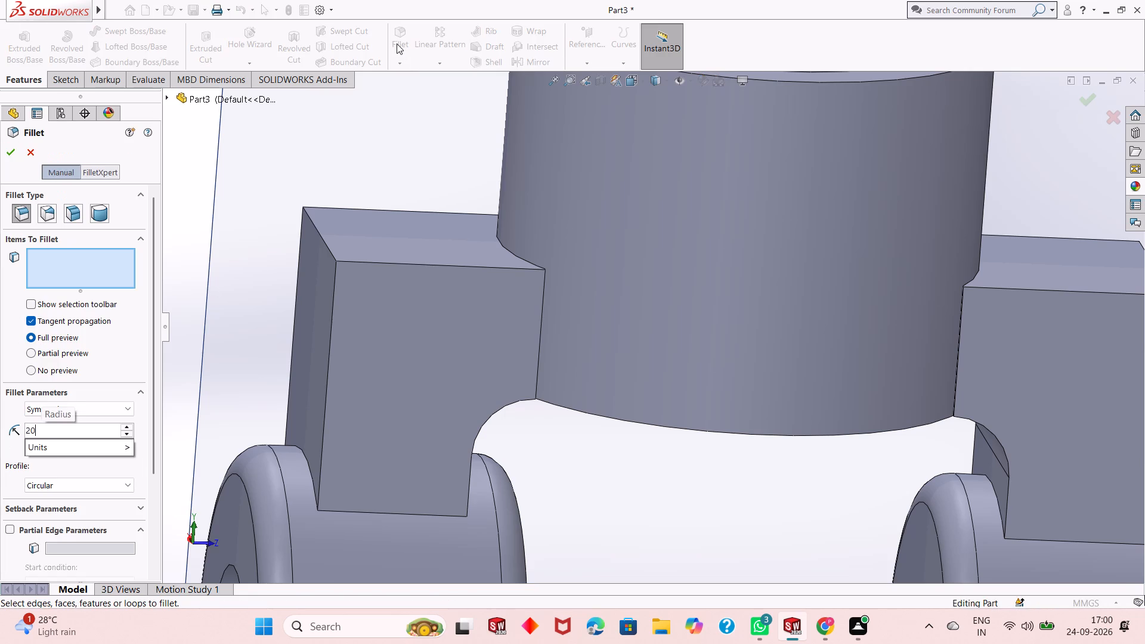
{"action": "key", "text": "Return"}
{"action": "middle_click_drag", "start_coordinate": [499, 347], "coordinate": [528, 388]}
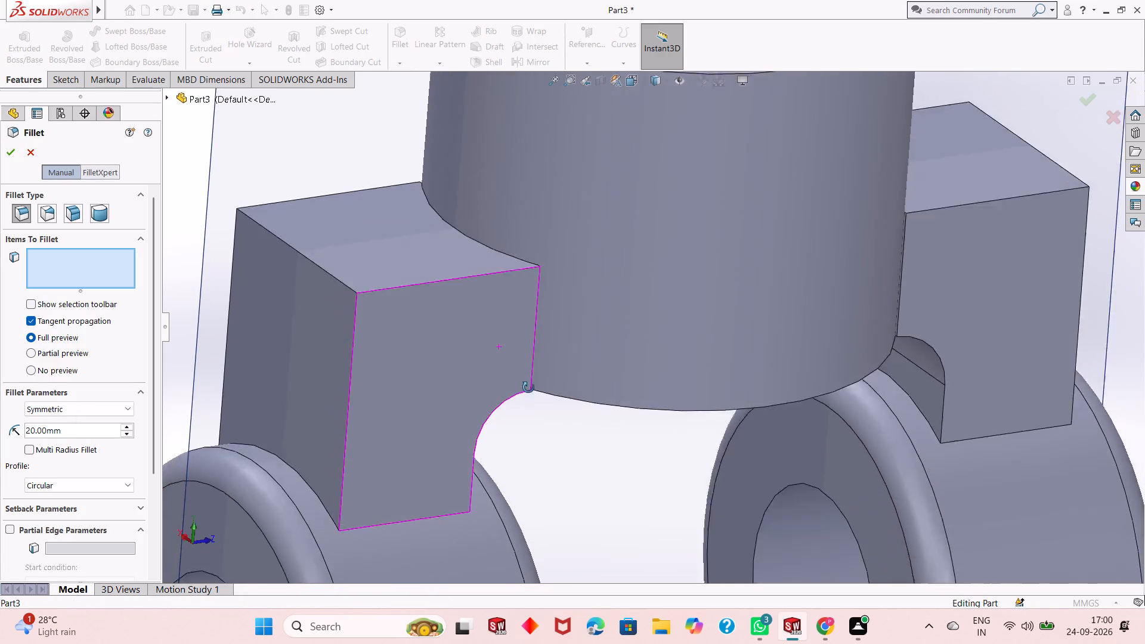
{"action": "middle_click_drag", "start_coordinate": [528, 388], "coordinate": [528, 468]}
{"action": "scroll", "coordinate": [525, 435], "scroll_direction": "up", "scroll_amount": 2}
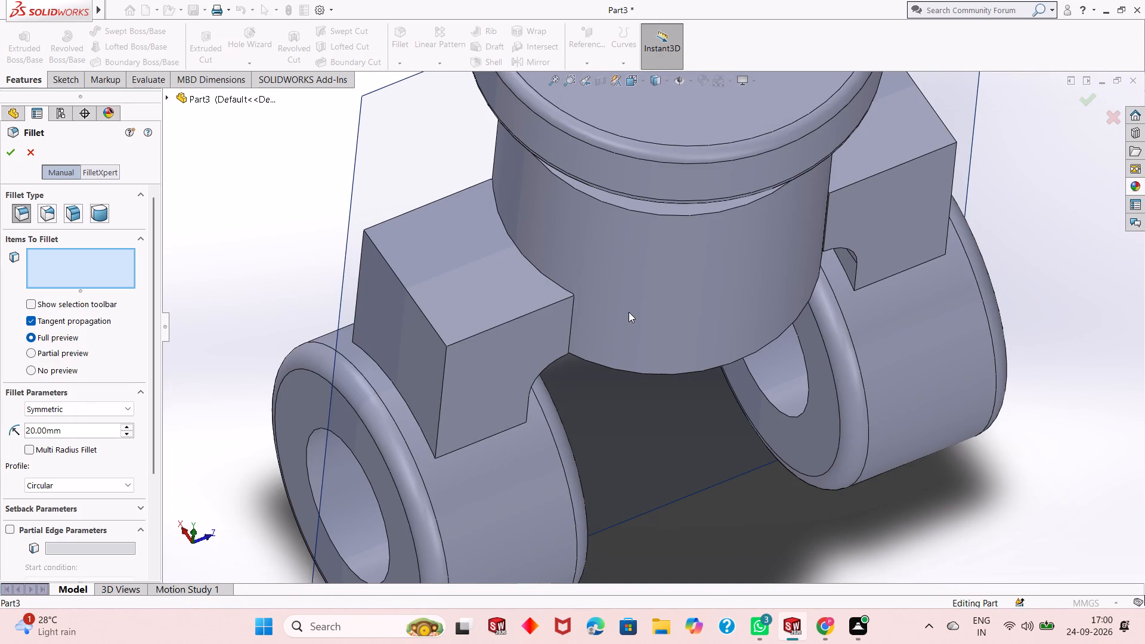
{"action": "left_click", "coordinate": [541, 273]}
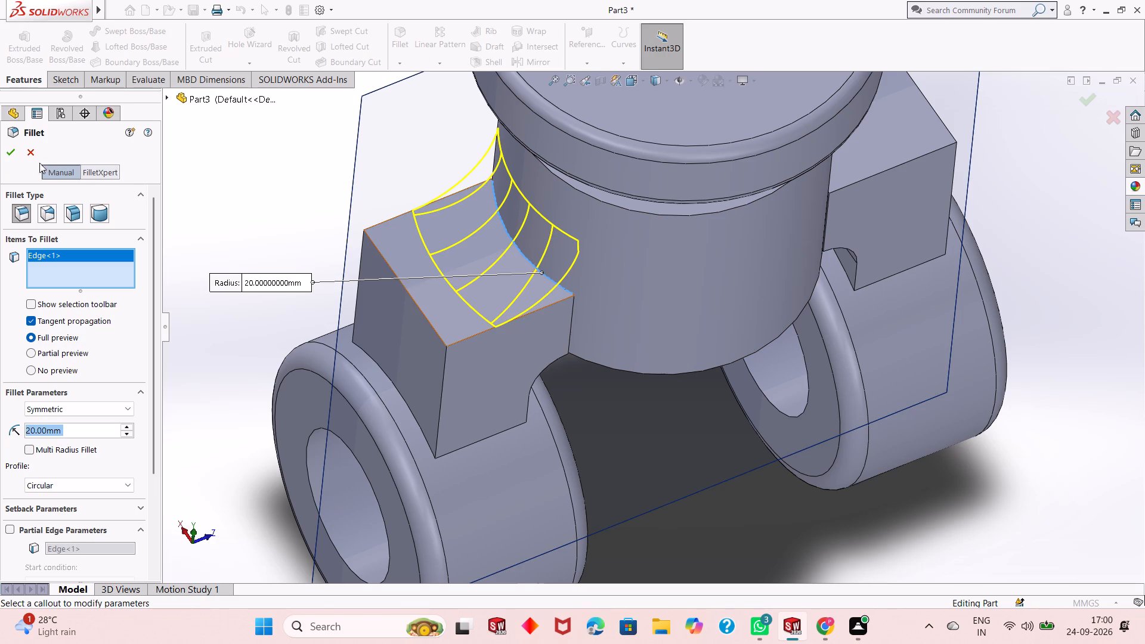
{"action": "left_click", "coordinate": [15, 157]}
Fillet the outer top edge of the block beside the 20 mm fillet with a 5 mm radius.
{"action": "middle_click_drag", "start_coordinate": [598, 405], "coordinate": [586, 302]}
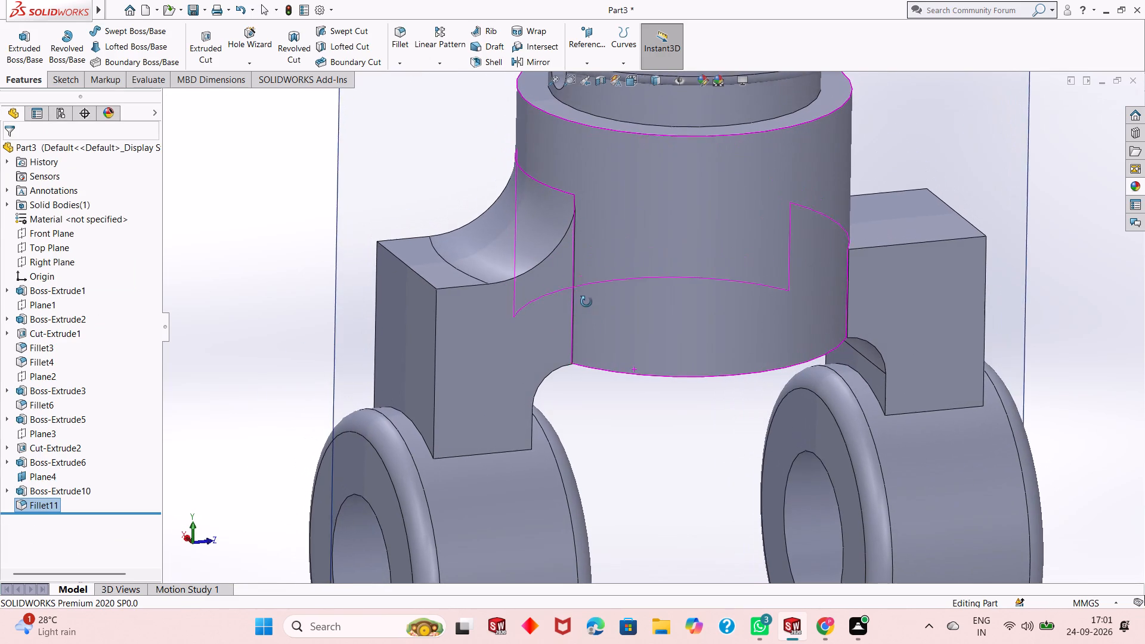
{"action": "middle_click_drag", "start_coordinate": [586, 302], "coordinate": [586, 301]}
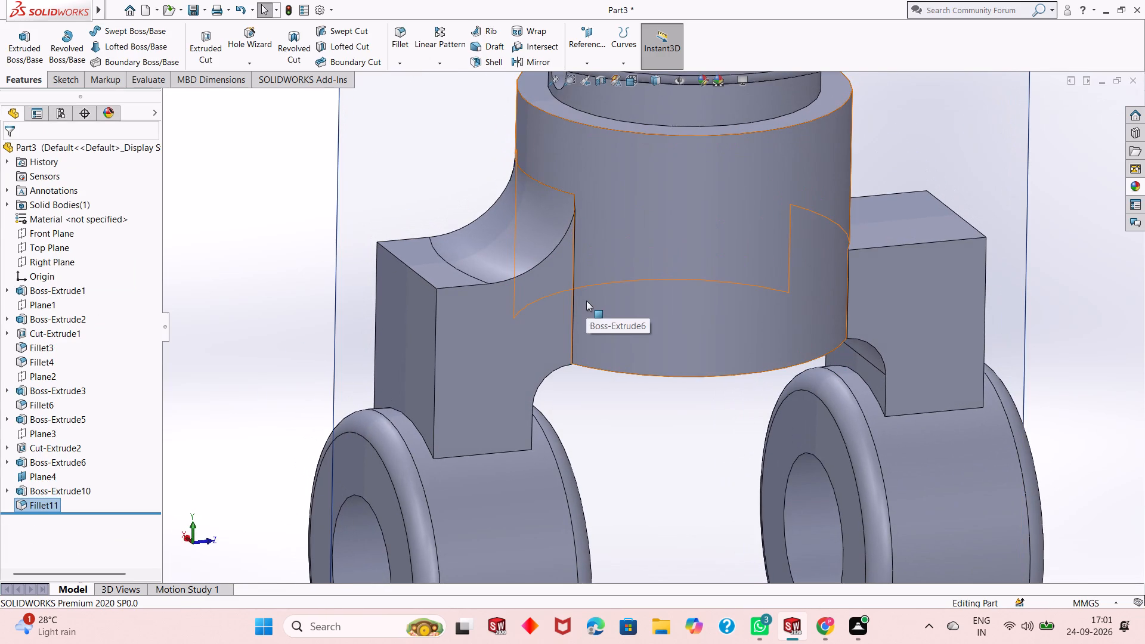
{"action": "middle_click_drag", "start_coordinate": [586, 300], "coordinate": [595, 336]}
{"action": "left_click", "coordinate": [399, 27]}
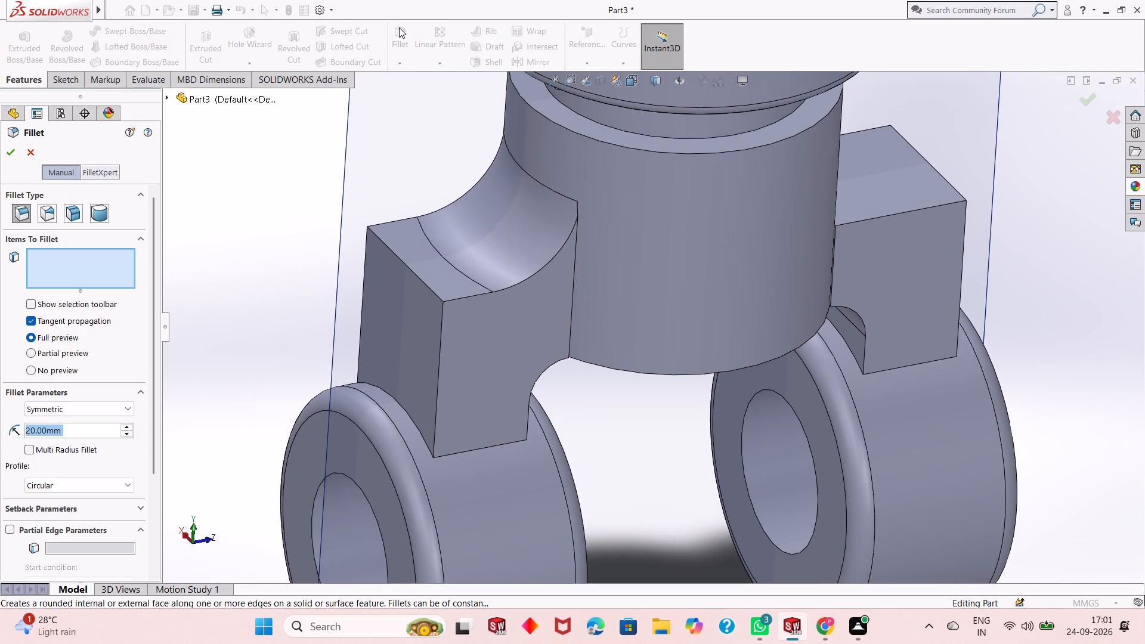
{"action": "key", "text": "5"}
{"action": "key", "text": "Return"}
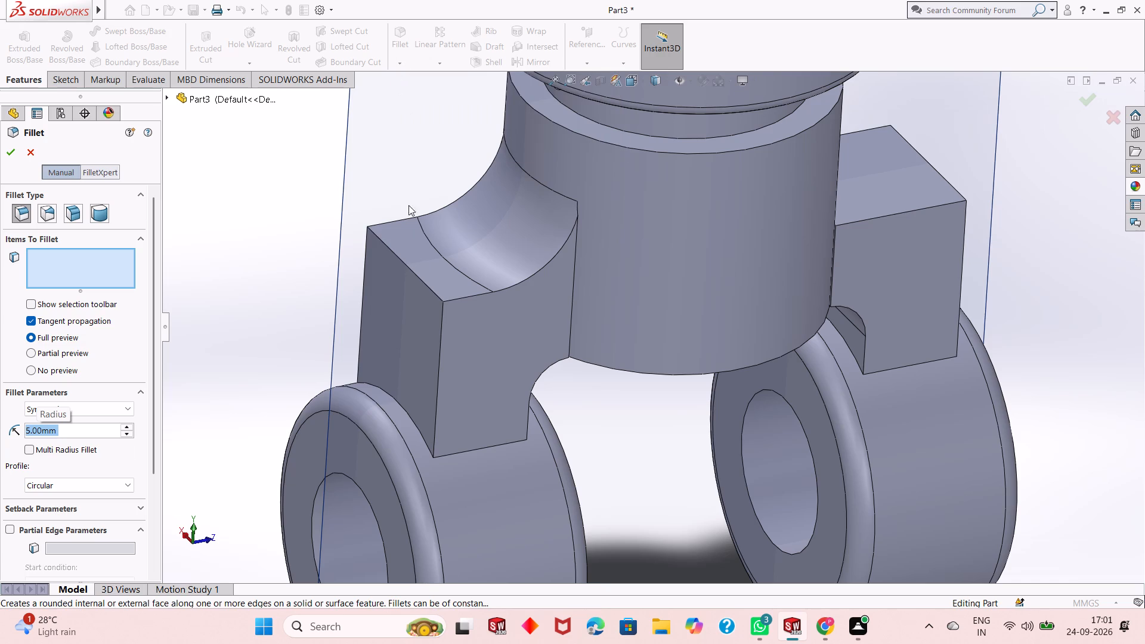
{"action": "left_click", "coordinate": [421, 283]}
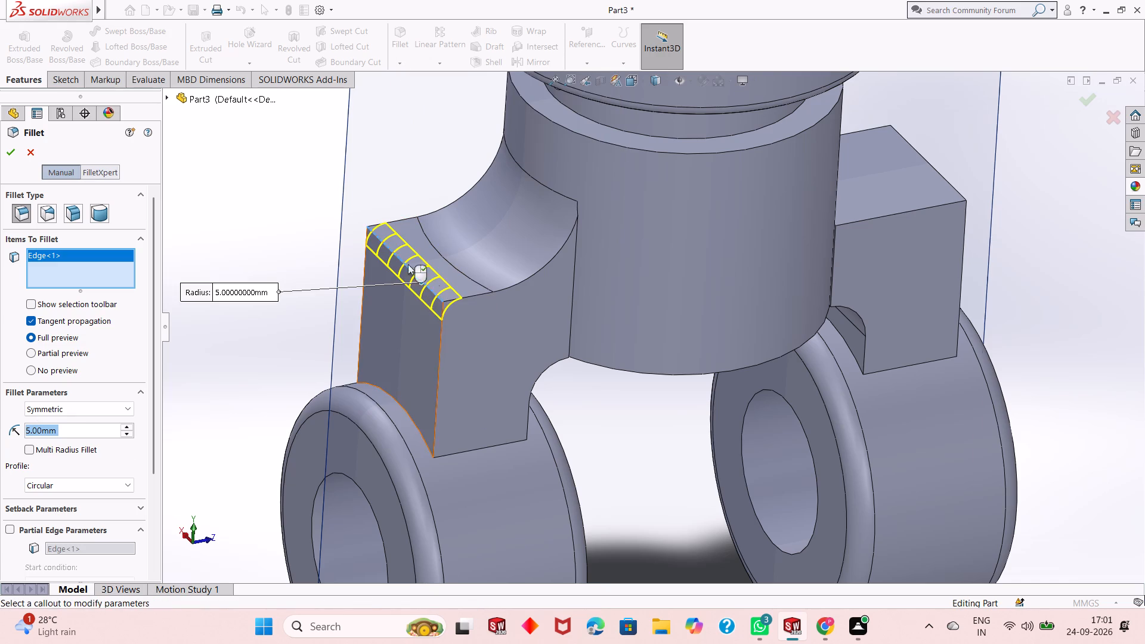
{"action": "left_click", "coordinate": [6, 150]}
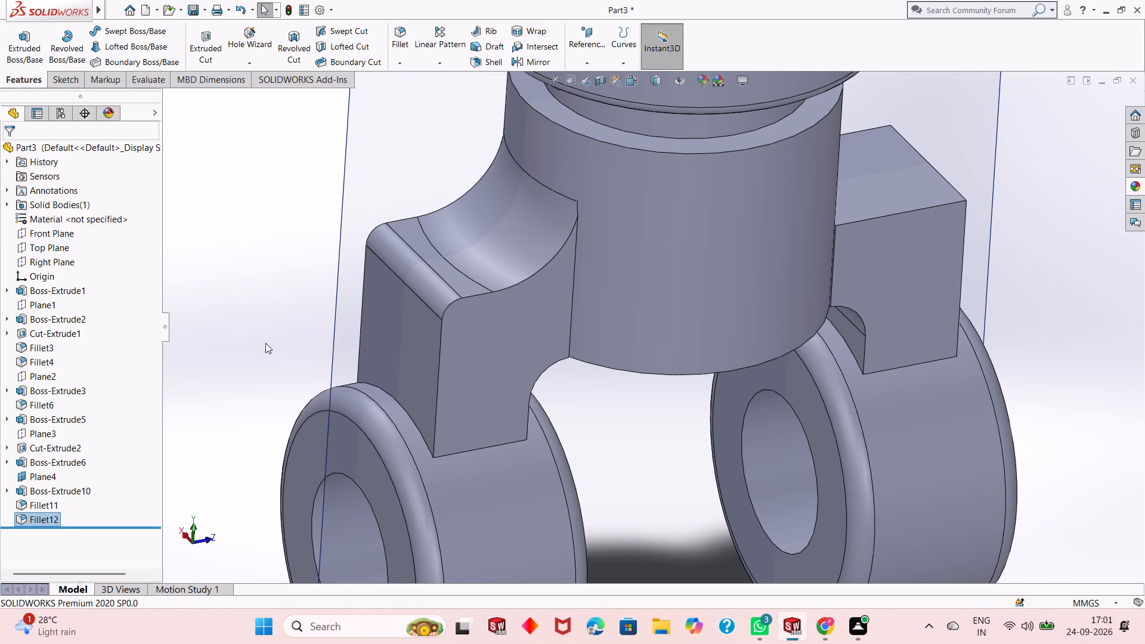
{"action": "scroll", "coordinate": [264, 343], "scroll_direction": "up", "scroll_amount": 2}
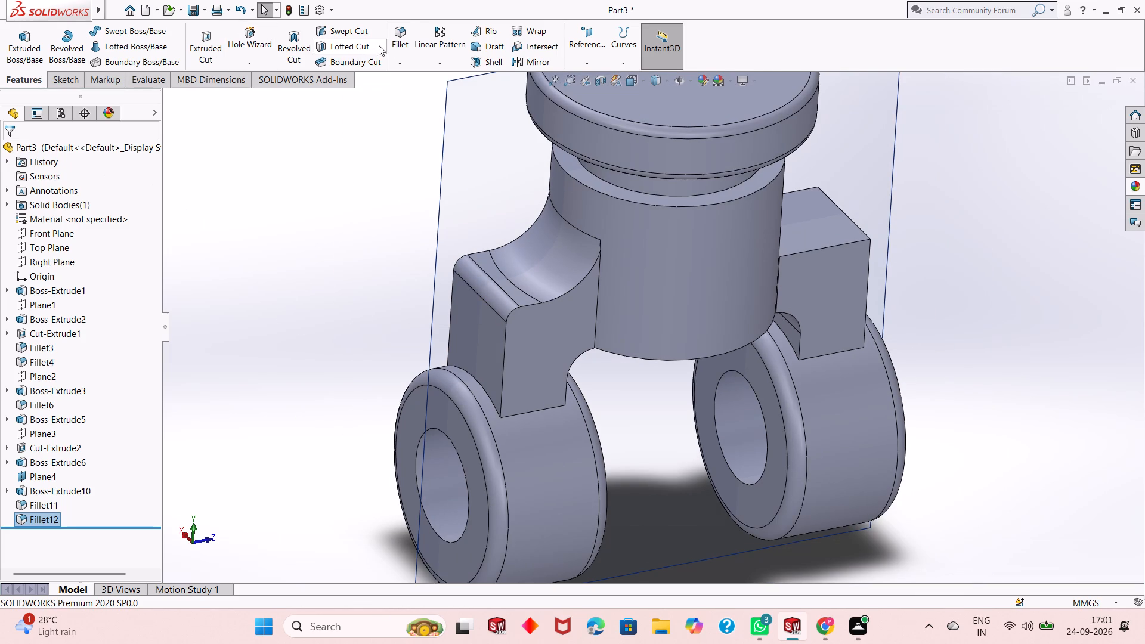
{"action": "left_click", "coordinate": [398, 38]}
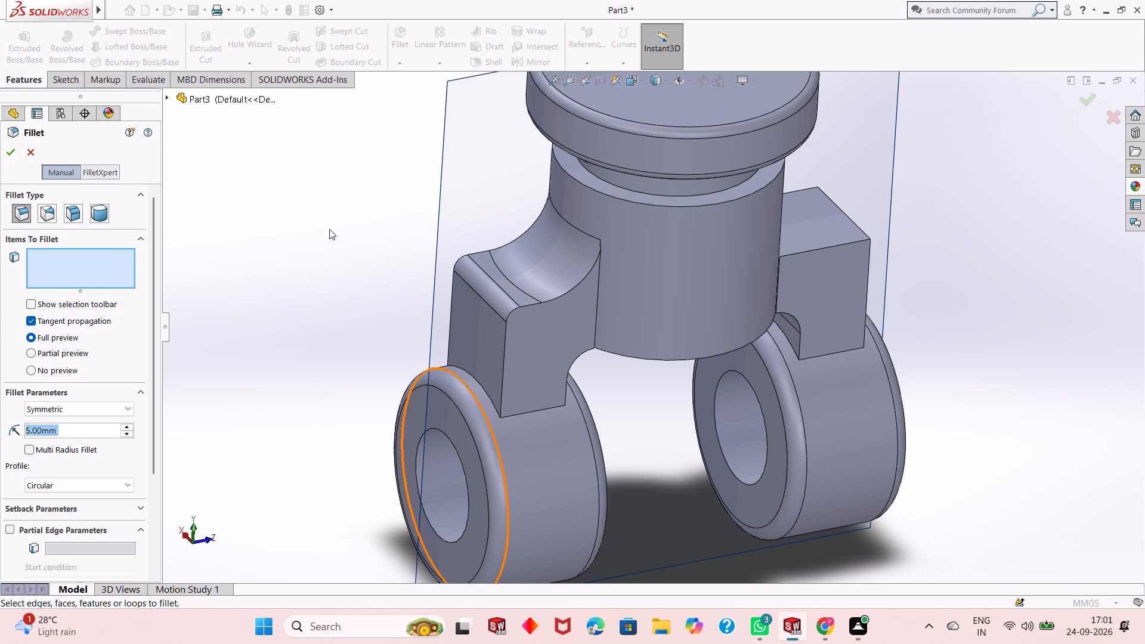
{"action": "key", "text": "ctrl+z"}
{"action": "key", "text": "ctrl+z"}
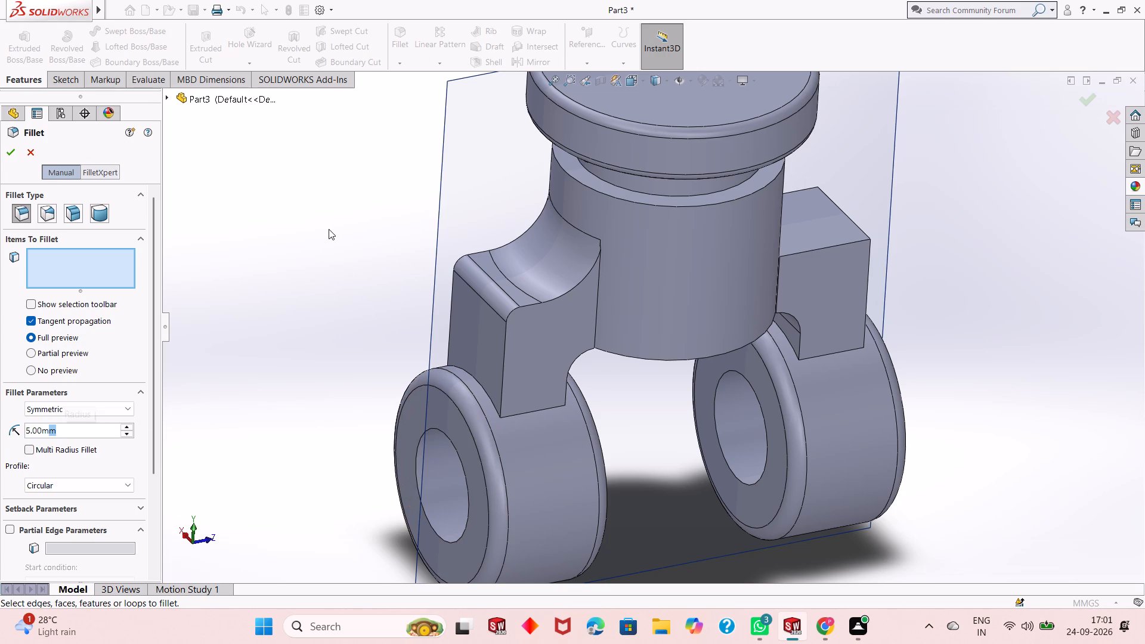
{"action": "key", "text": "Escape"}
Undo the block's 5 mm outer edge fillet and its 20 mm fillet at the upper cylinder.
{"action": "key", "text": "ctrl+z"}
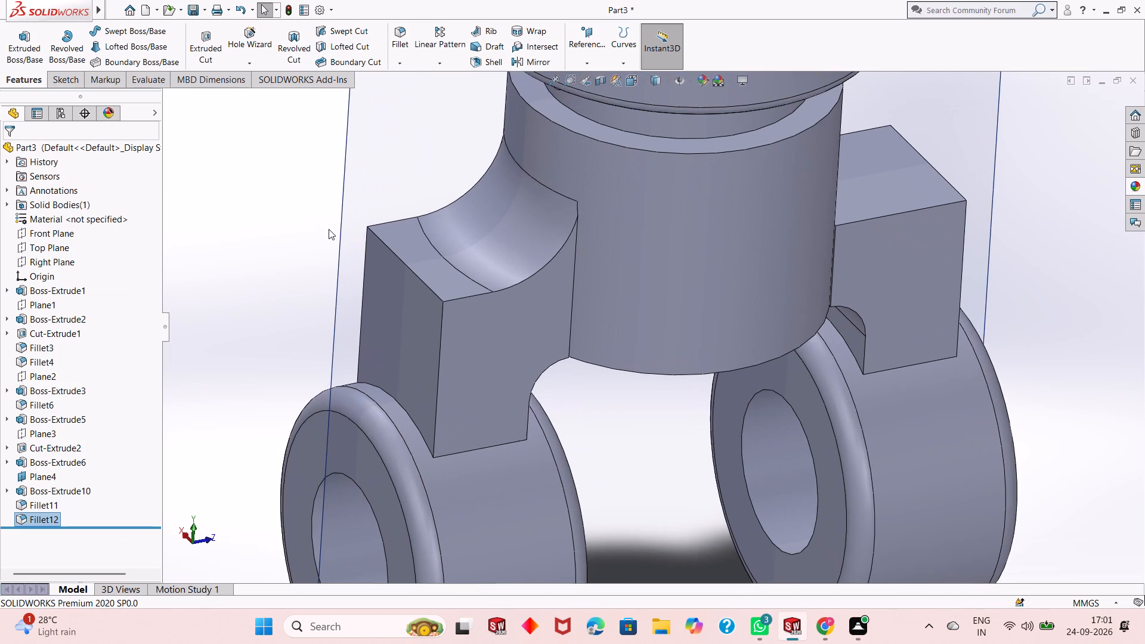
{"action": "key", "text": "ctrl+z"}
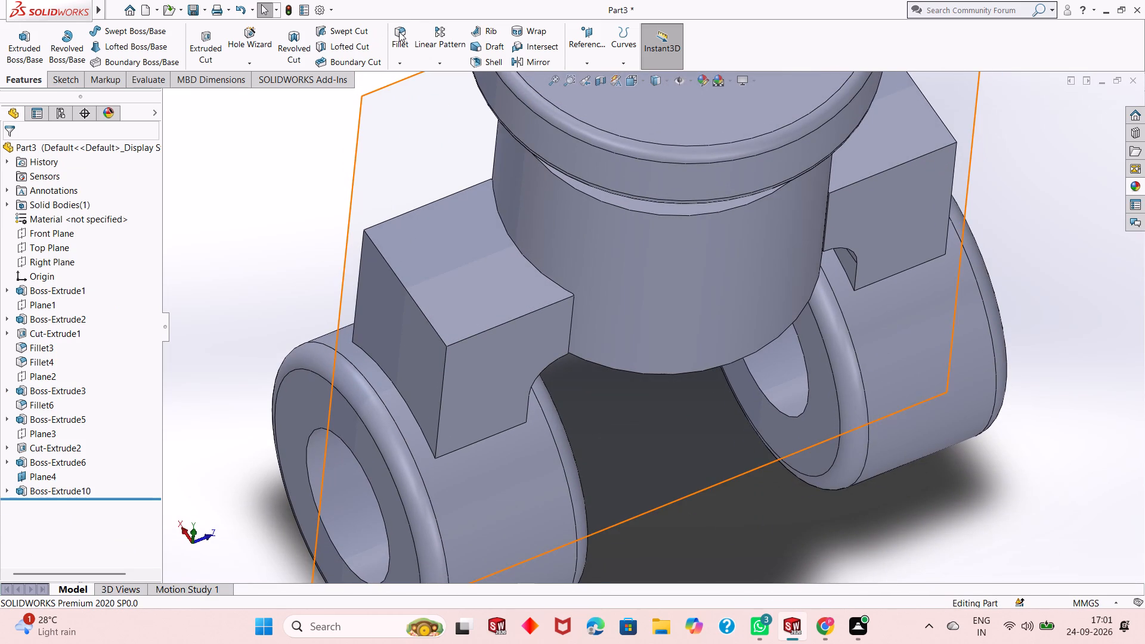
Fillet the curved edges where both blocks' top faces meet the upper cylinder with a 20 mm radius in one feature.
{"action": "left_click", "coordinate": [400, 32]}
{"action": "type", "text": "20"}
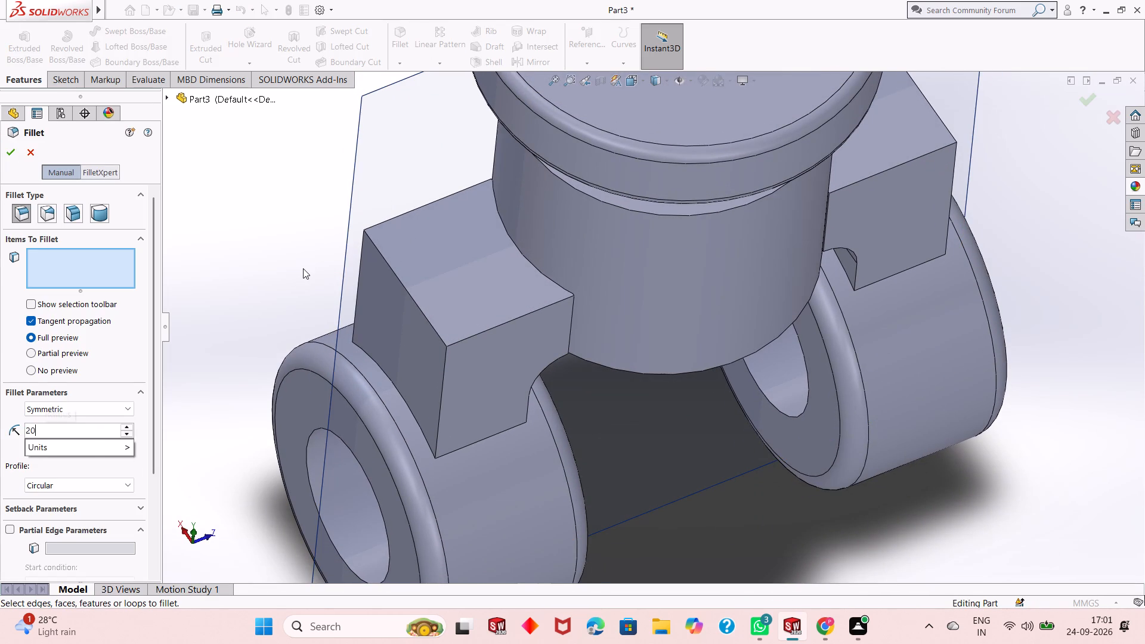
{"action": "key", "text": "Return"}
{"action": "left_click", "coordinate": [531, 265]}
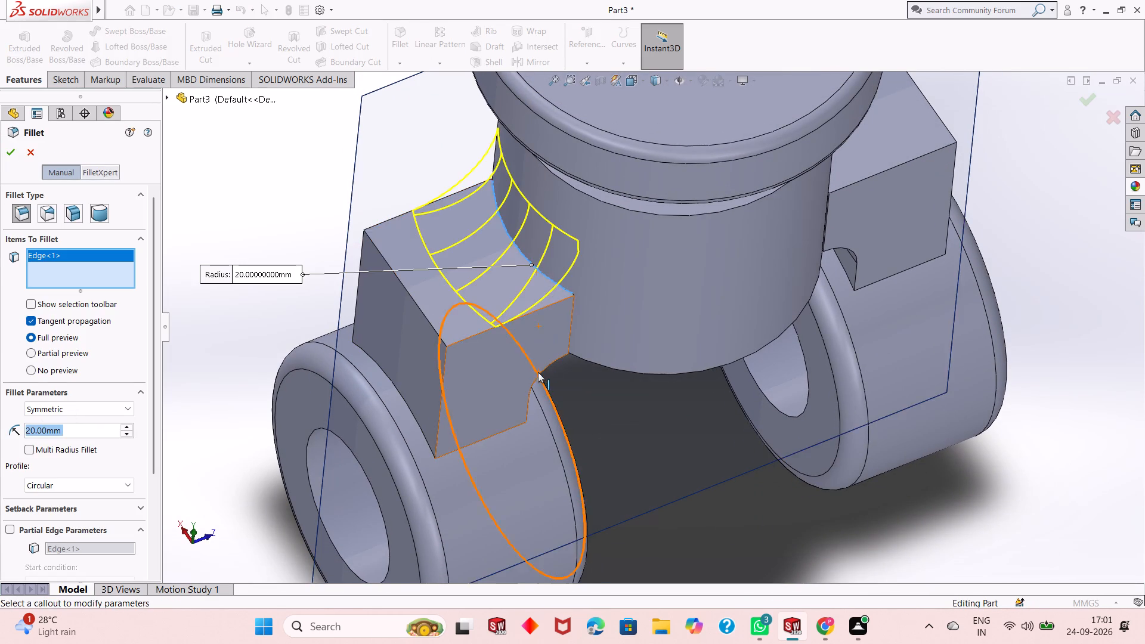
{"action": "middle_click_drag", "start_coordinate": [536, 374], "coordinate": [409, 372]}
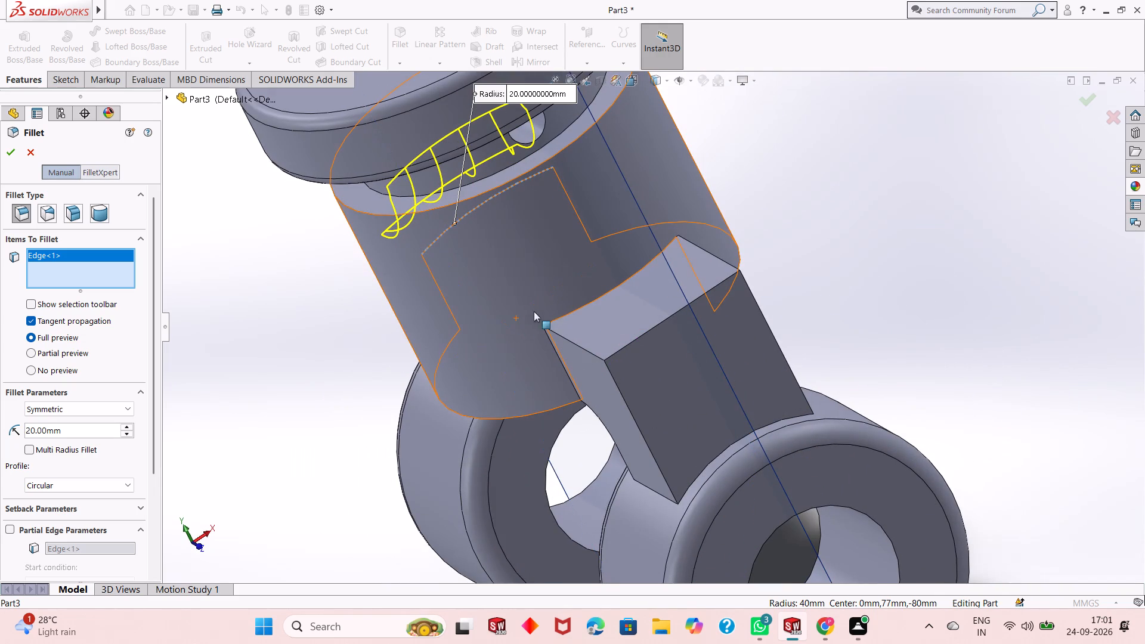
{"action": "left_click", "coordinate": [606, 293]}
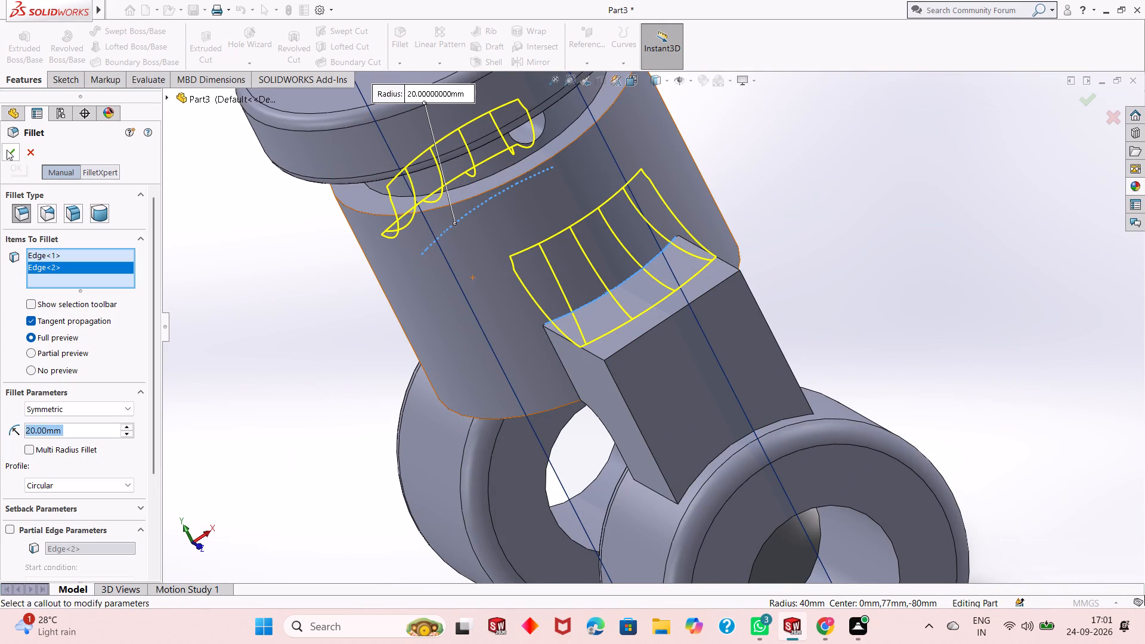
{"action": "left_click", "coordinate": [7, 150]}
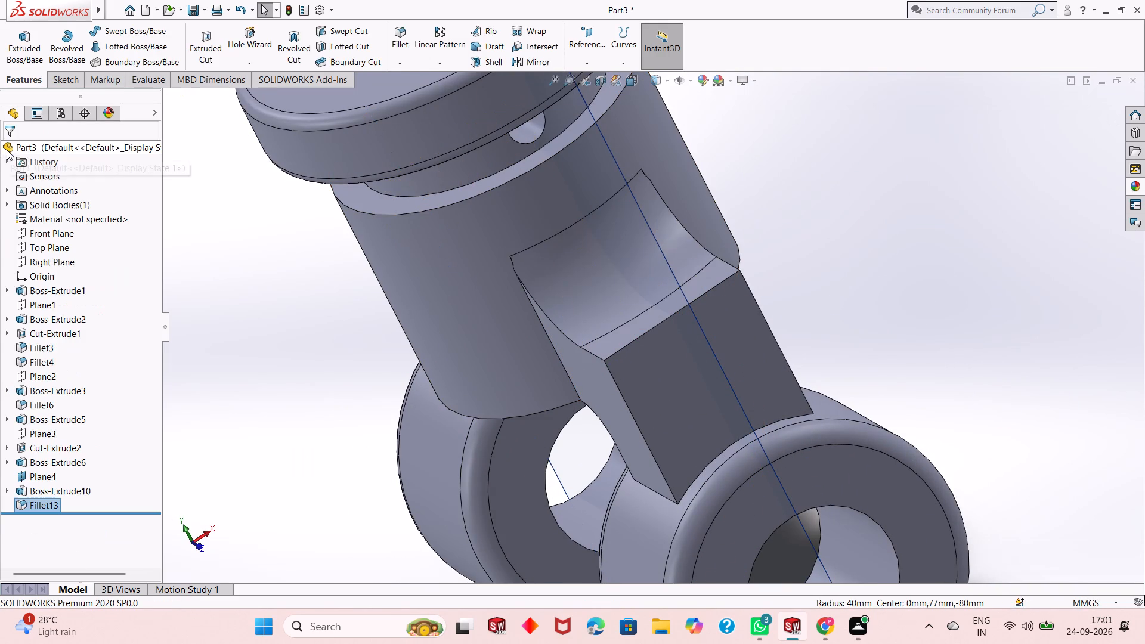
{"action": "scroll", "coordinate": [298, 275], "scroll_direction": "up", "scroll_amount": 2}
{"action": "middle_click_drag", "start_coordinate": [375, 317], "coordinate": [435, 264]}
{"action": "middle_click_drag", "start_coordinate": [457, 249], "coordinate": [460, 247]}
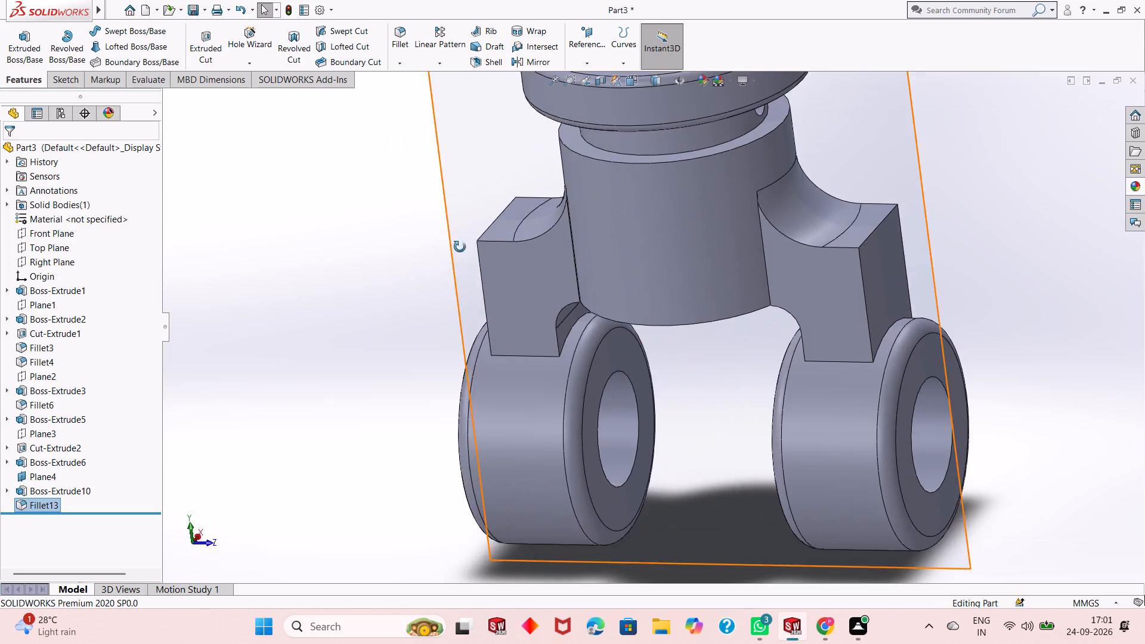
Fillet the outer top edges of both stepped blocks with a 5 mm radius in one feature.
{"action": "middle_click_drag", "start_coordinate": [460, 247], "coordinate": [547, 197]}
{"action": "scroll", "coordinate": [539, 190], "scroll_direction": "down", "scroll_amount": 1}
{"action": "middle_click_drag", "start_coordinate": [513, 200], "coordinate": [487, 247]}
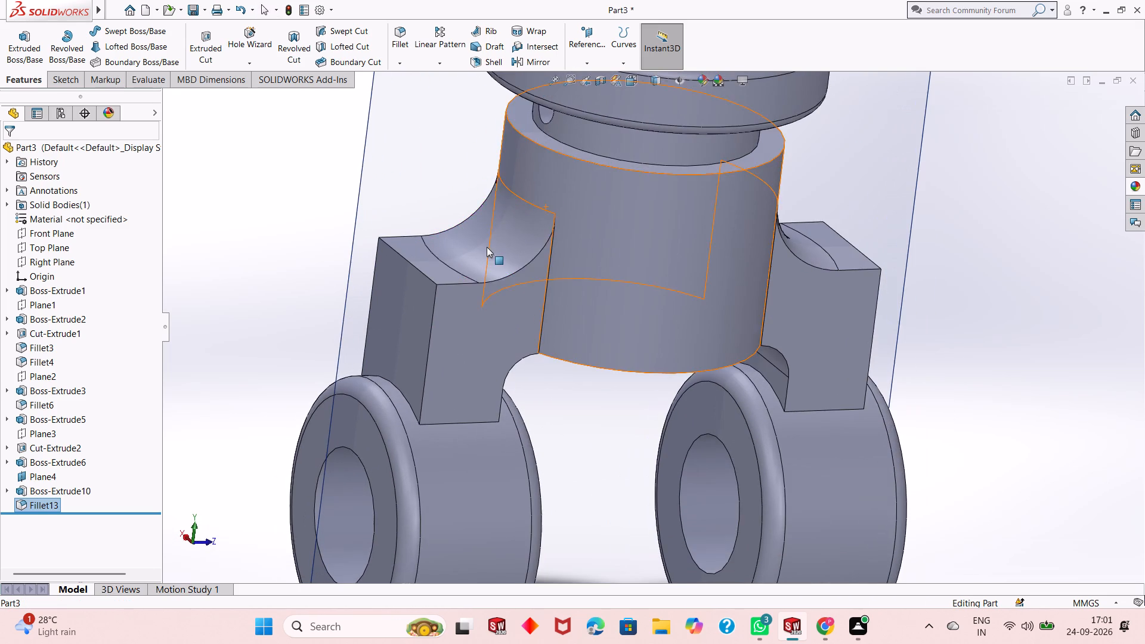
{"action": "middle_click_drag", "start_coordinate": [482, 242], "coordinate": [477, 335]}
{"action": "scroll", "coordinate": [477, 335], "scroll_direction": "down", "scroll_amount": 1}
{"action": "scroll", "coordinate": [442, 190], "scroll_direction": "up", "scroll_amount": 1}
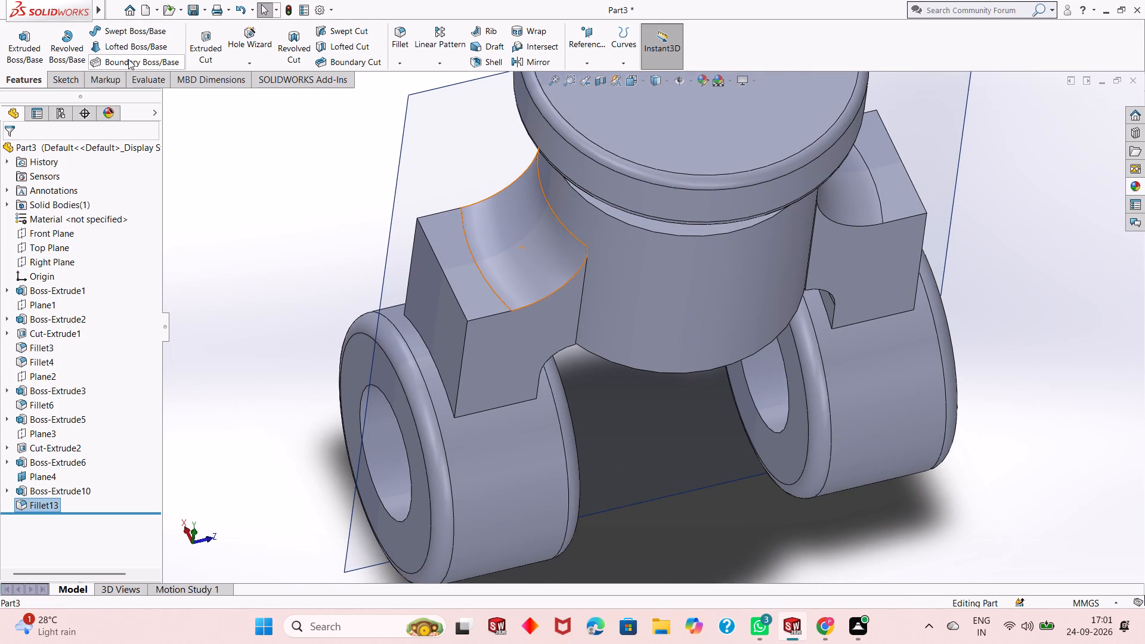
{"action": "left_click", "coordinate": [403, 43]}
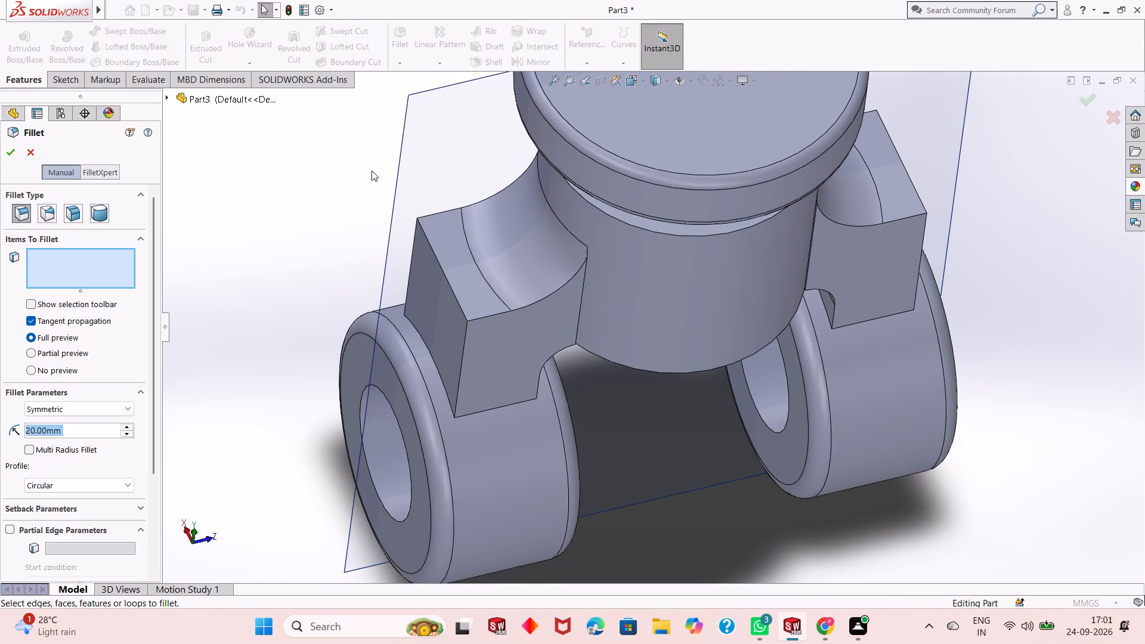
{"action": "key", "text": "5"}
{"action": "key", "text": "Return"}
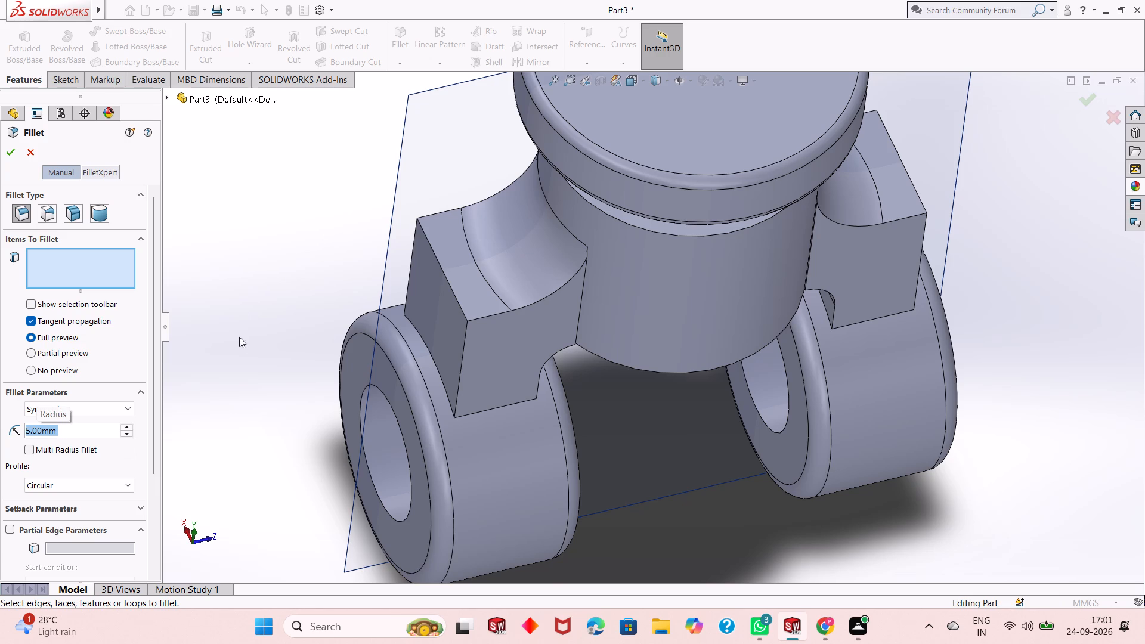
{"action": "left_click", "coordinate": [451, 287]}
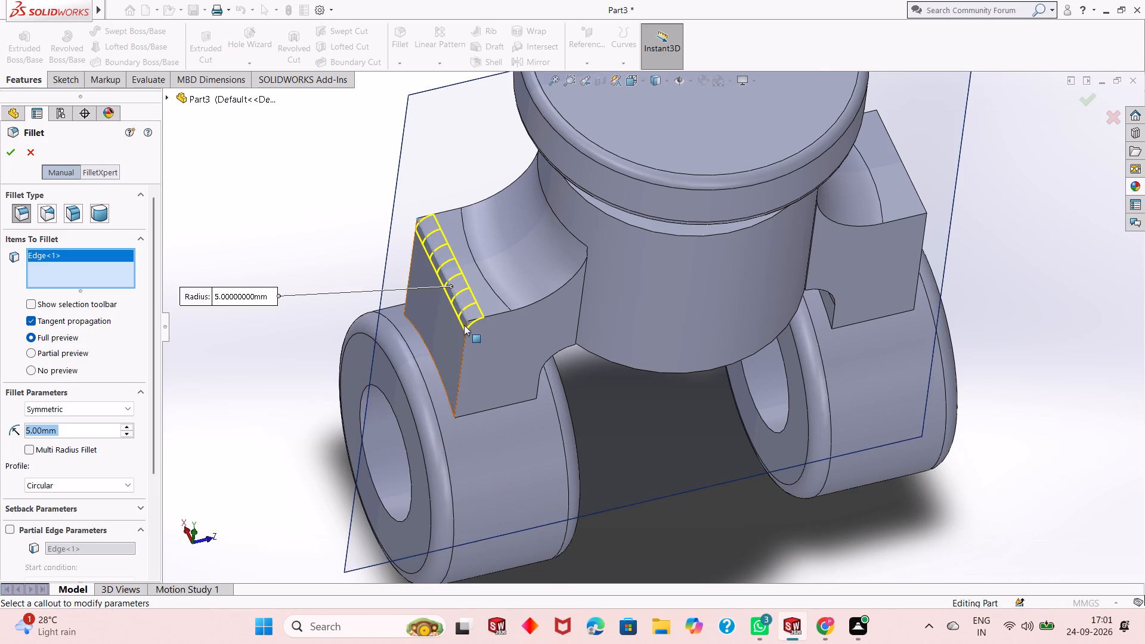
{"action": "scroll", "coordinate": [463, 327], "scroll_direction": "up", "scroll_amount": 2}
{"action": "middle_click_drag", "start_coordinate": [723, 298], "coordinate": [590, 428]}
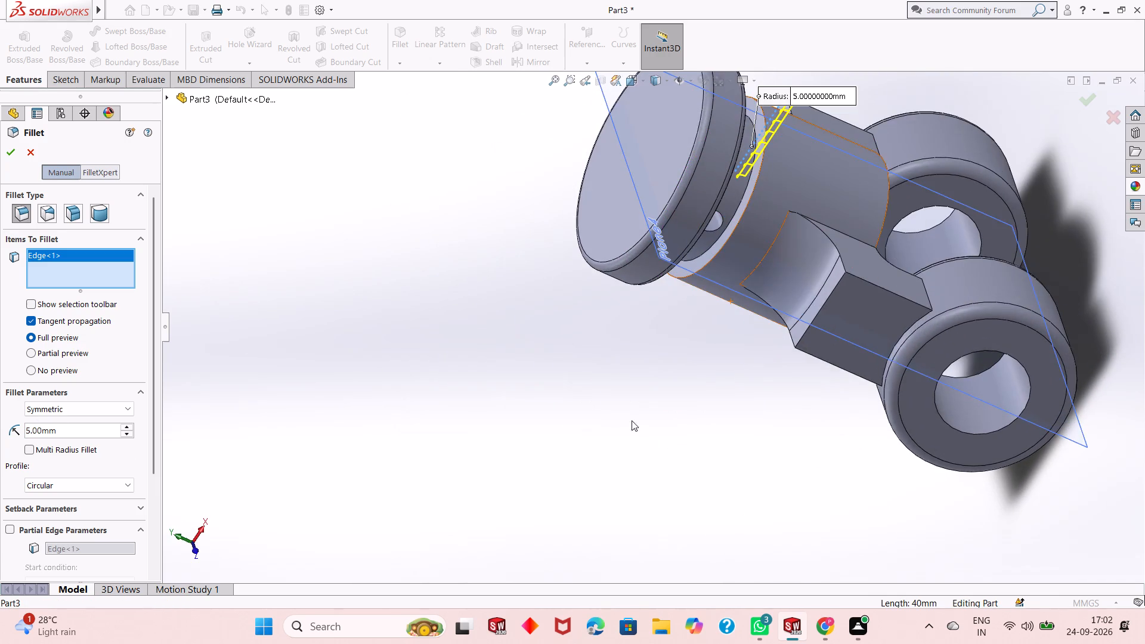
{"action": "scroll", "coordinate": [877, 292], "scroll_direction": "down", "scroll_amount": 6}
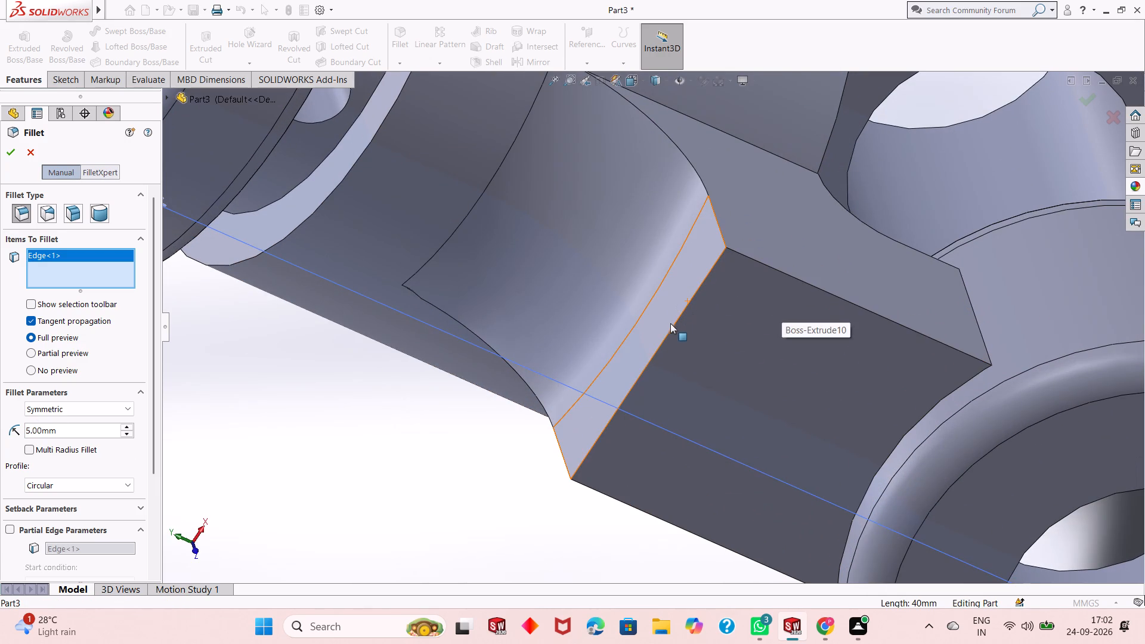
{"action": "left_click", "coordinate": [667, 335]}
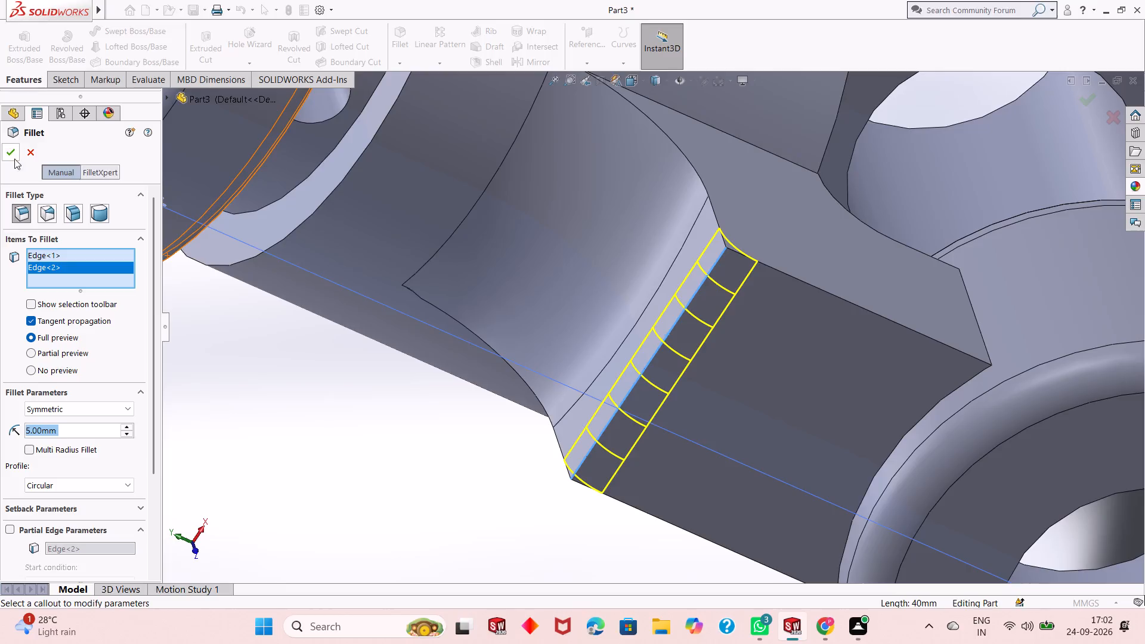
{"action": "left_click", "coordinate": [11, 150]}
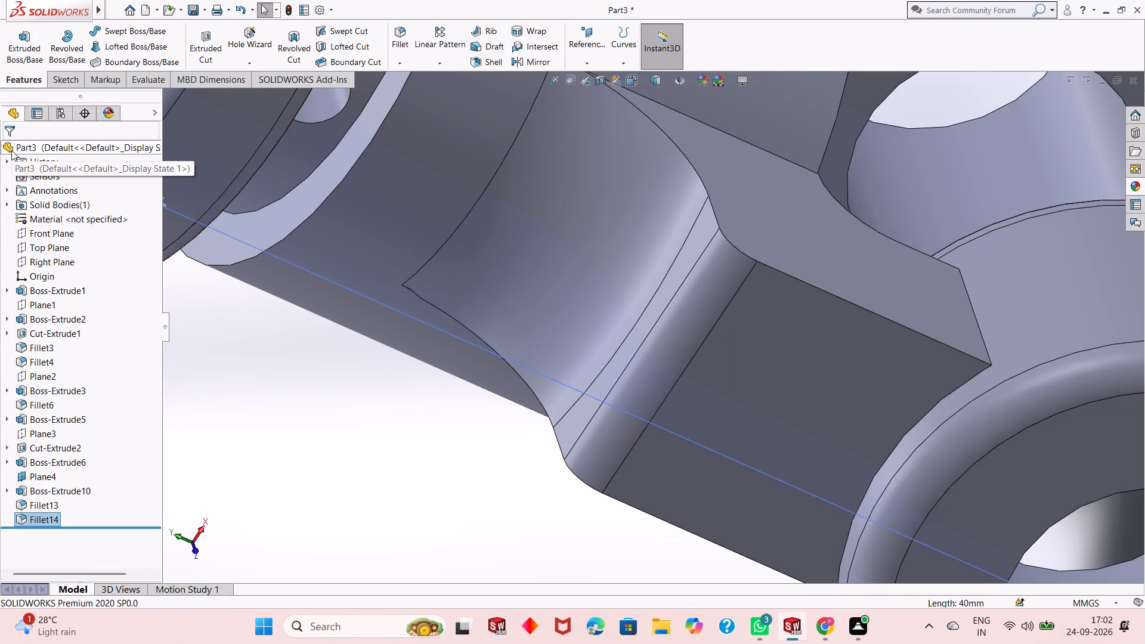
{"action": "key", "text": "Escape"}
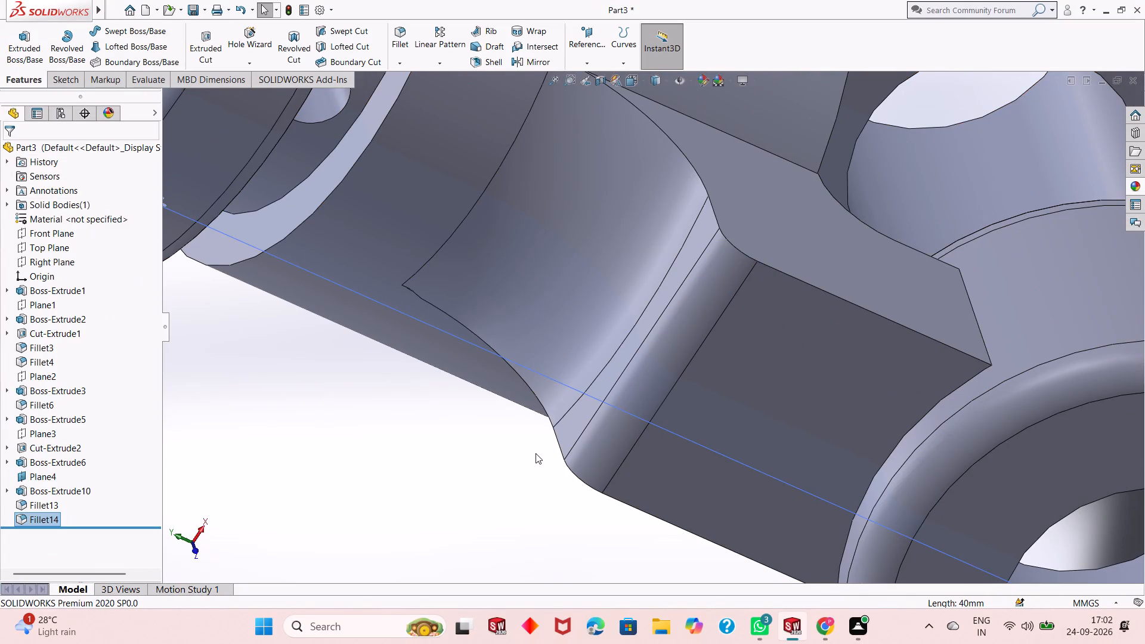
Examine the whole part from several sides, checking the filleted blocks, the upper cylinder and the bored cylinders.
{"action": "scroll", "coordinate": [536, 453], "scroll_direction": "up", "scroll_amount": 5}
{"action": "middle_click_drag", "start_coordinate": [543, 429], "coordinate": [658, 328]}
{"action": "right_click", "coordinate": [702, 219]}
{"action": "left_click", "coordinate": [748, 199]}
{"action": "scroll", "coordinate": [710, 308], "scroll_direction": "up", "scroll_amount": 2}
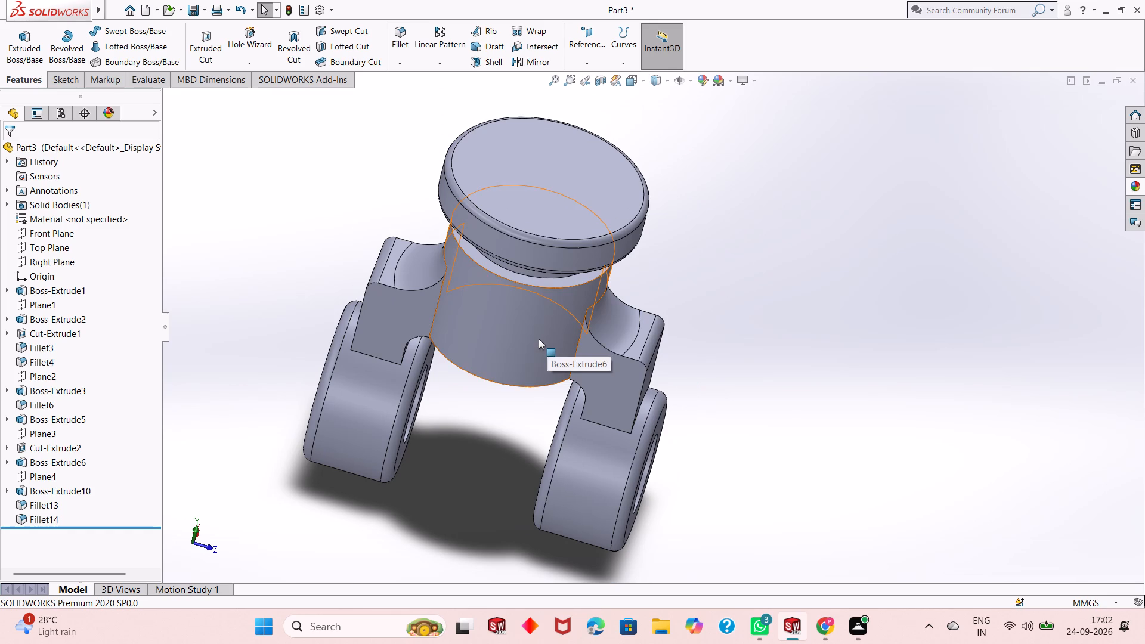
{"action": "scroll", "coordinate": [538, 339], "scroll_direction": "down", "scroll_amount": 1}
{"action": "scroll", "coordinate": [538, 339], "scroll_direction": "up", "scroll_amount": 3}
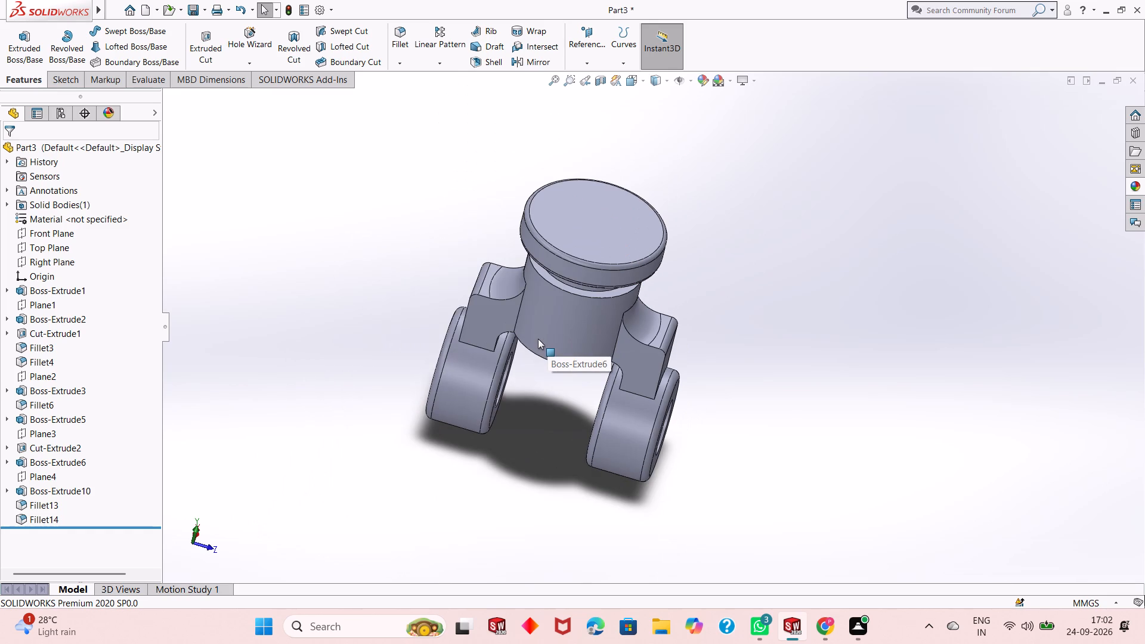
{"action": "scroll", "coordinate": [539, 339], "scroll_direction": "up", "scroll_amount": 1}
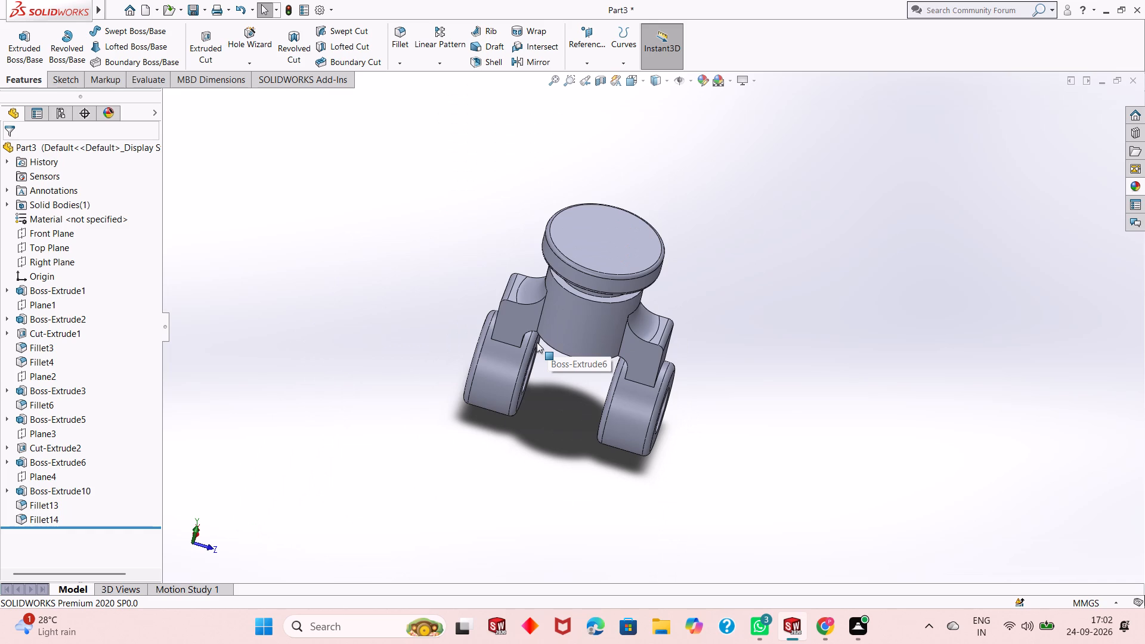
{"action": "scroll", "coordinate": [537, 342], "scroll_direction": "down", "scroll_amount": 2}
{"action": "scroll", "coordinate": [537, 342], "scroll_direction": "up", "scroll_amount": 2}
{"action": "middle_click_drag", "start_coordinate": [755, 295], "coordinate": [716, 247]}
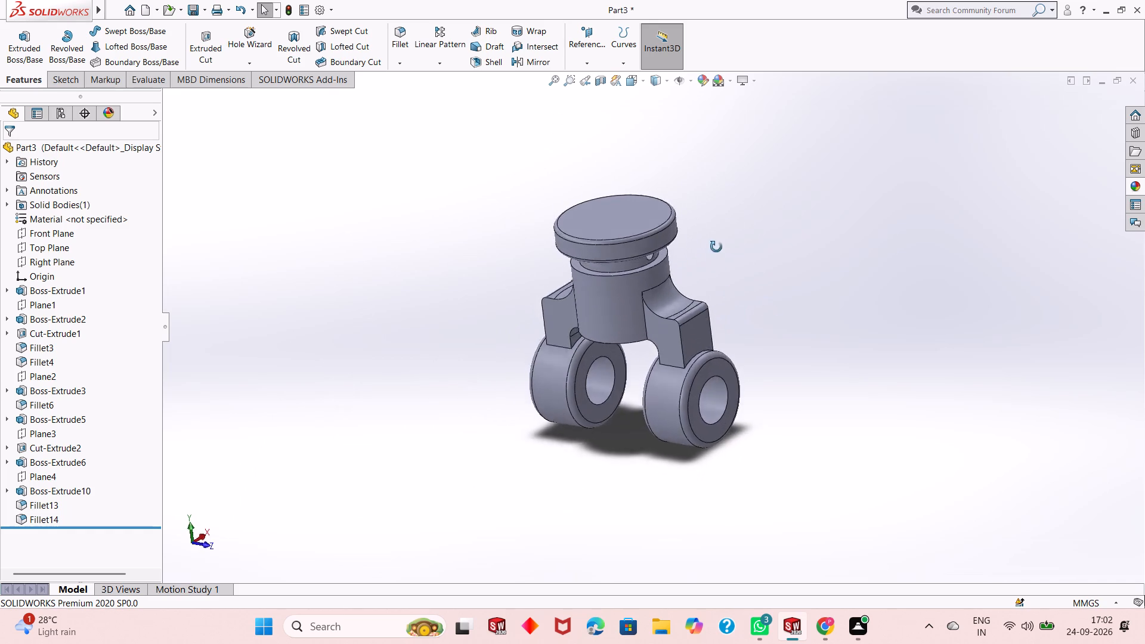
{"action": "middle_click_drag", "start_coordinate": [716, 247], "coordinate": [740, 225]}
{"action": "scroll", "coordinate": [723, 225], "scroll_direction": "down", "scroll_amount": 2}
{"action": "middle_click_drag", "start_coordinate": [727, 302], "coordinate": [778, 268]}
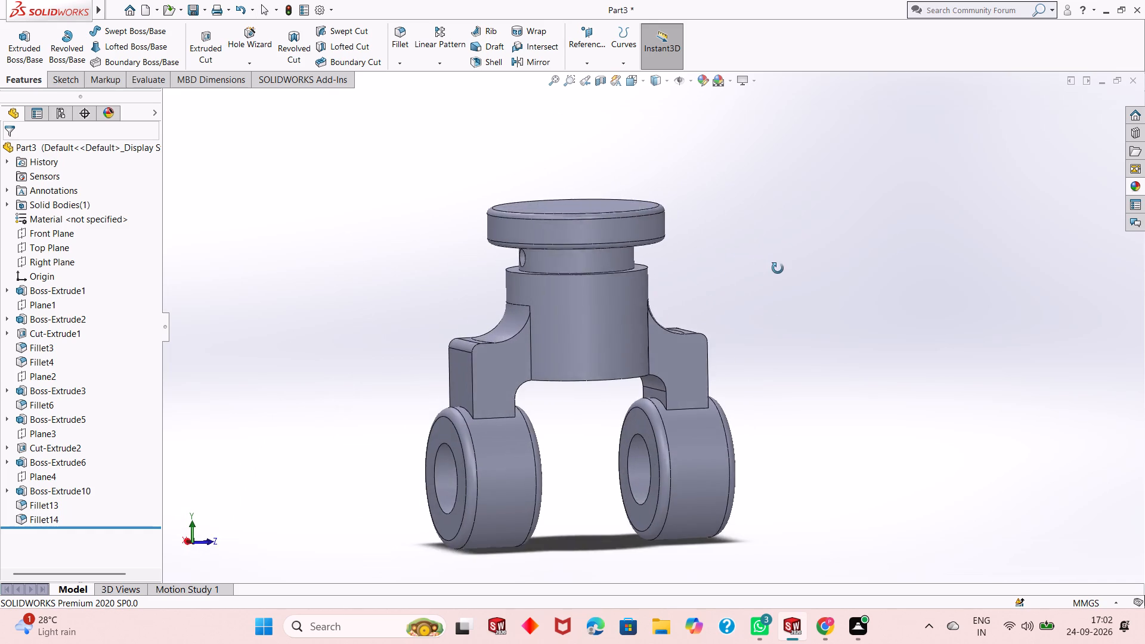
{"action": "middle_click_drag", "start_coordinate": [778, 268], "coordinate": [784, 257]}
{"action": "middle_click_drag", "start_coordinate": [731, 309], "coordinate": [737, 331]}
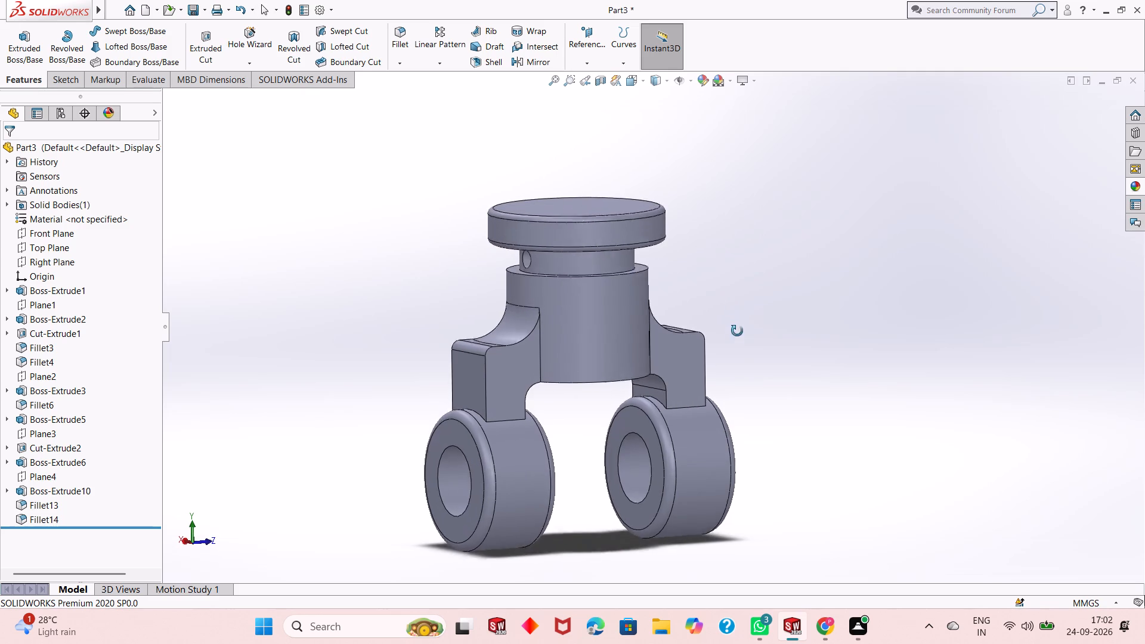
{"action": "middle_click_drag", "start_coordinate": [737, 331], "coordinate": [732, 370]}
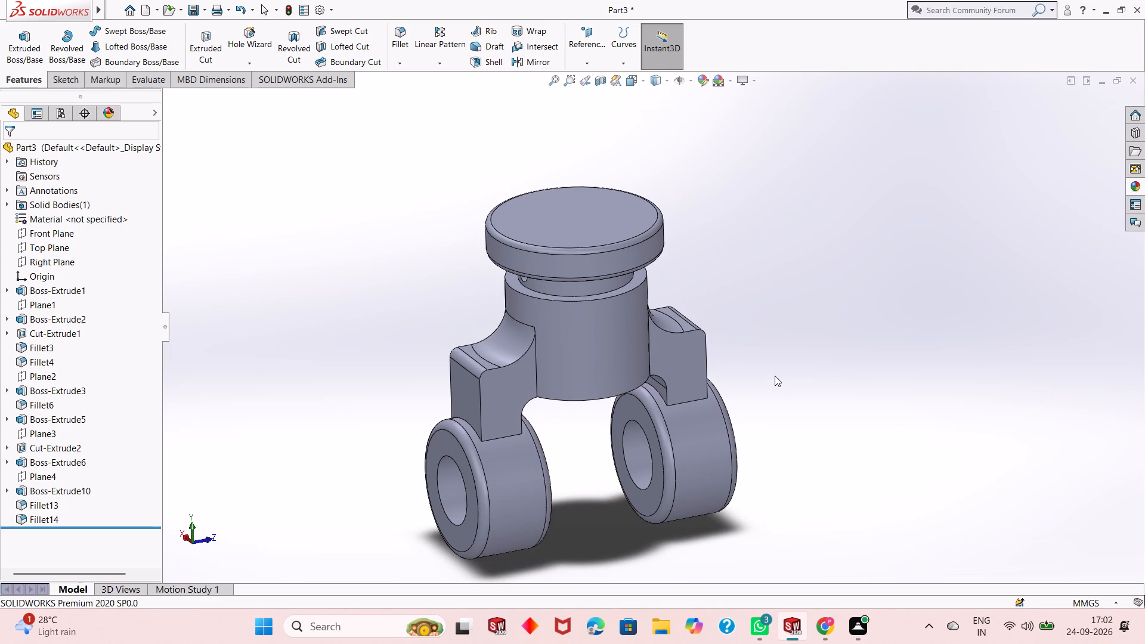
{"action": "middle_click_drag", "start_coordinate": [626, 416], "coordinate": [655, 423]}
{"action": "scroll", "coordinate": [655, 423], "scroll_direction": "up", "scroll_amount": 1}
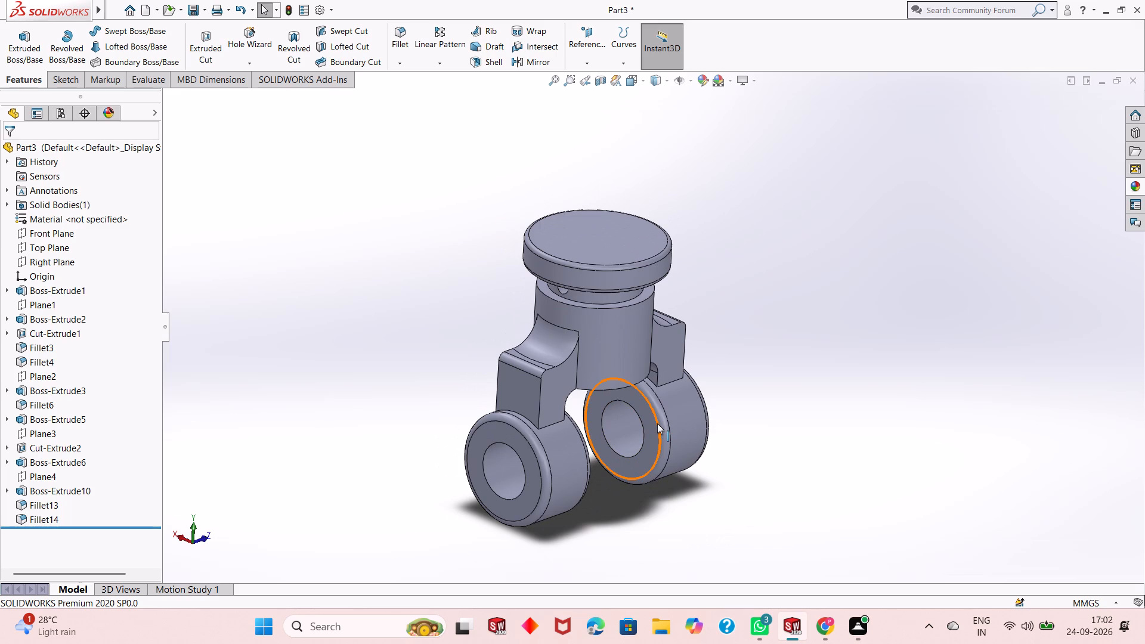
{"action": "scroll", "coordinate": [588, 379], "scroll_direction": "down", "scroll_amount": 2}
{"action": "scroll", "coordinate": [588, 379], "scroll_direction": "up", "scroll_amount": 1}
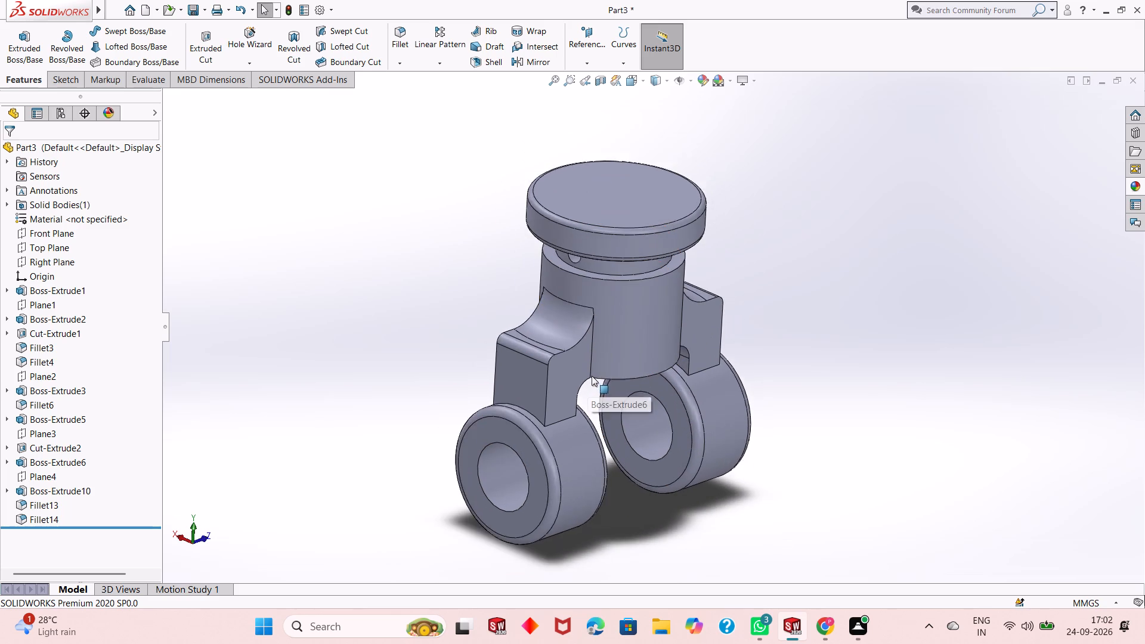
{"action": "scroll", "coordinate": [606, 377], "scroll_direction": "up", "scroll_amount": 1}
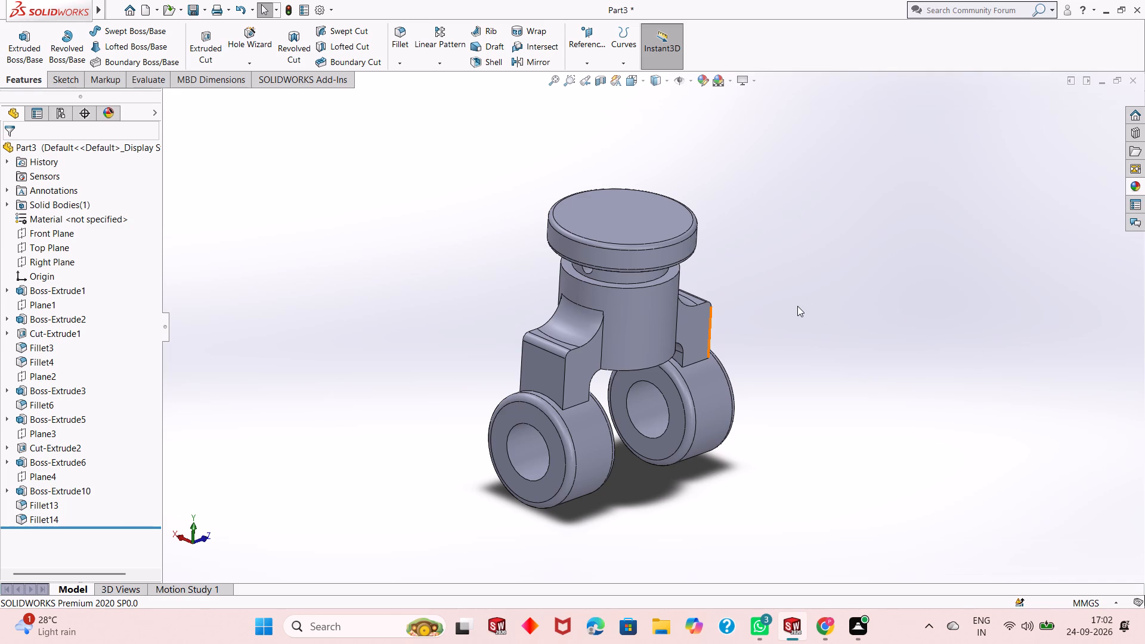
{"action": "scroll", "coordinate": [714, 356], "scroll_direction": "up", "scroll_amount": 1}
{"action": "middle_click_drag", "start_coordinate": [731, 289], "coordinate": [722, 301]}
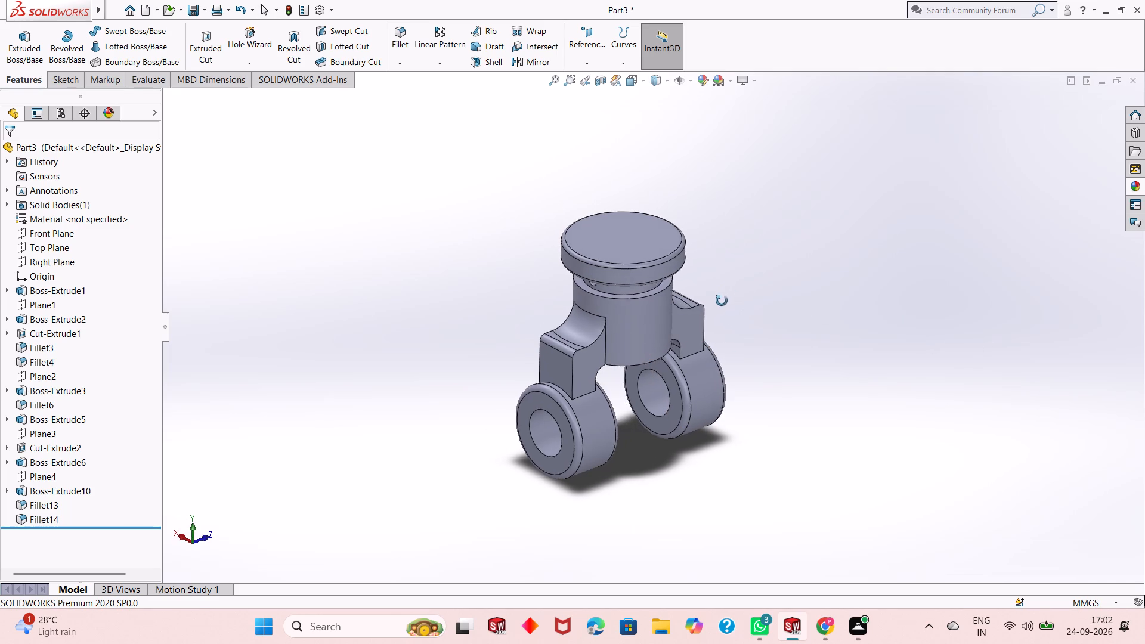
{"action": "middle_click_drag", "start_coordinate": [722, 301], "coordinate": [715, 304]}
{"action": "scroll", "coordinate": [702, 351], "scroll_direction": "up", "scroll_amount": 2}
{"action": "middle_click_drag", "start_coordinate": [650, 429], "coordinate": [651, 377]}
{"action": "scroll", "coordinate": [651, 286], "scroll_direction": "down", "scroll_amount": 3}
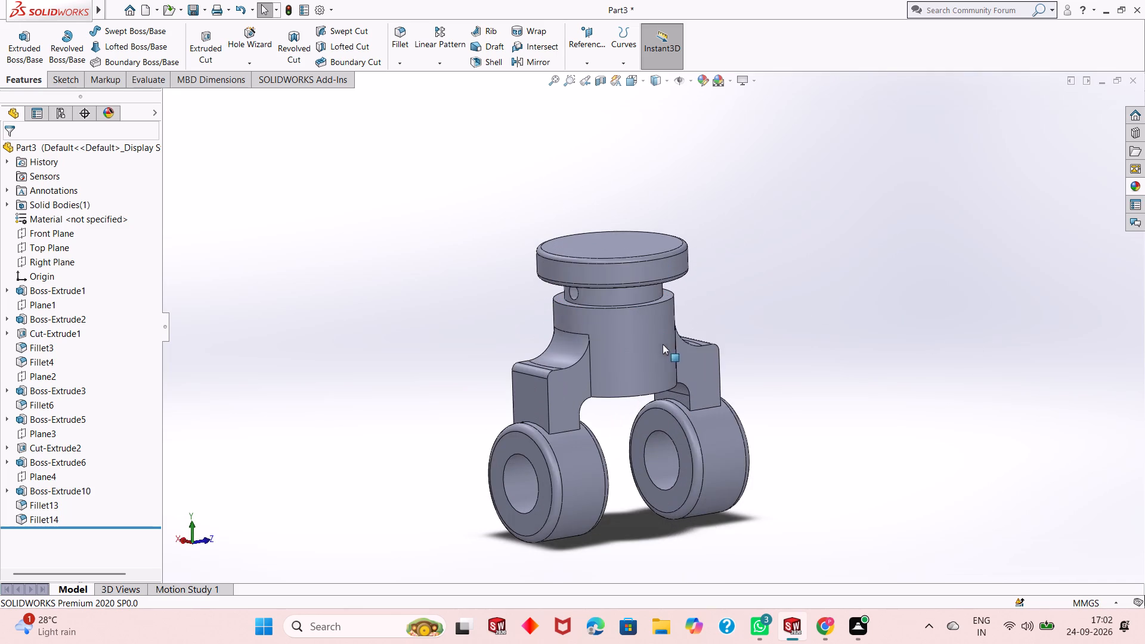
{"action": "scroll", "coordinate": [703, 306], "scroll_direction": "down", "scroll_amount": 2}
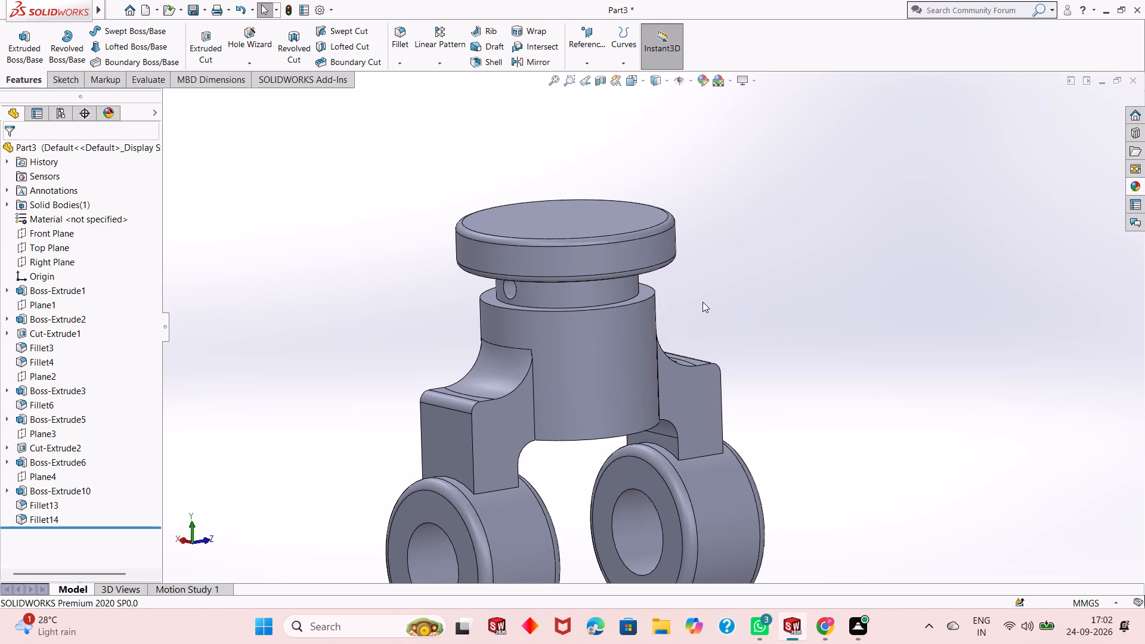
{"action": "middle_click_drag", "start_coordinate": [703, 302], "coordinate": [703, 338]}
{"action": "scroll", "coordinate": [571, 481], "scroll_direction": "up", "scroll_amount": 2}
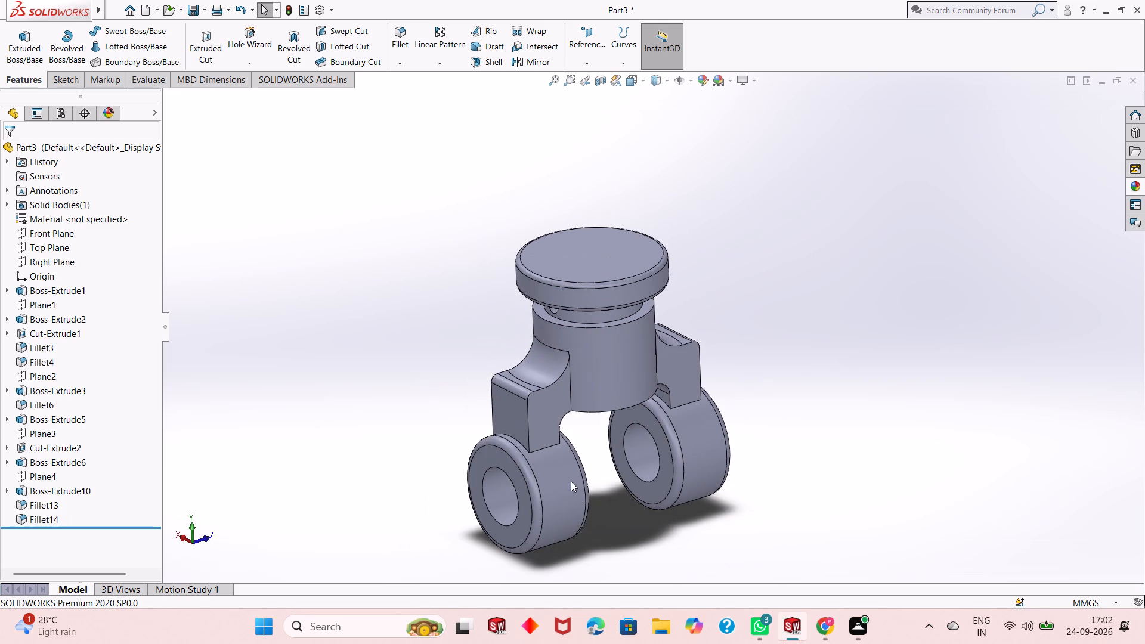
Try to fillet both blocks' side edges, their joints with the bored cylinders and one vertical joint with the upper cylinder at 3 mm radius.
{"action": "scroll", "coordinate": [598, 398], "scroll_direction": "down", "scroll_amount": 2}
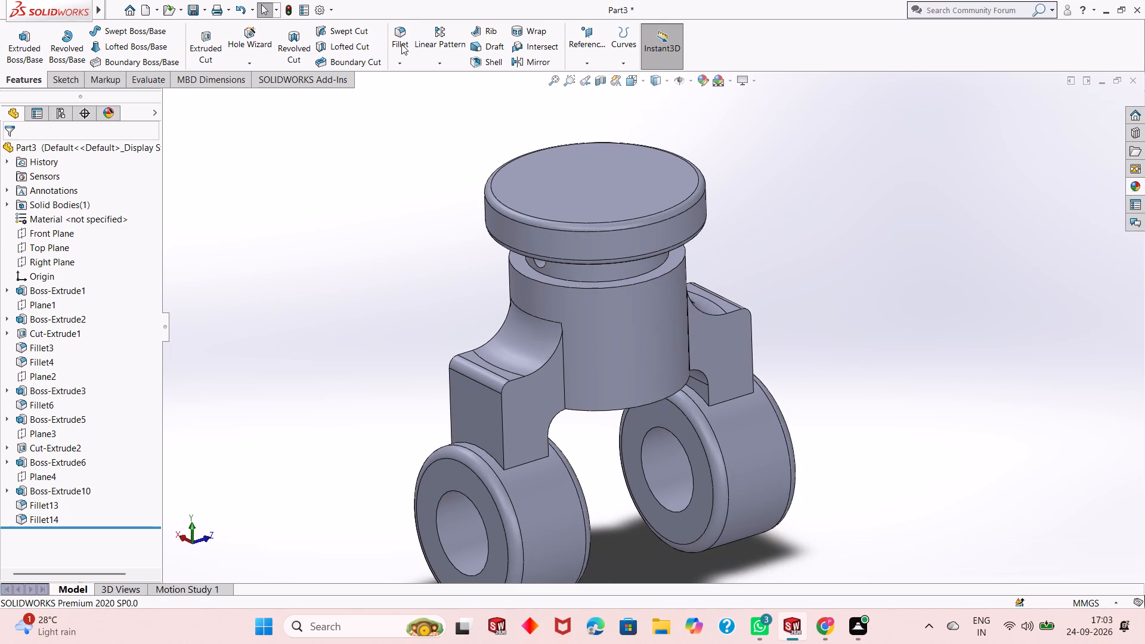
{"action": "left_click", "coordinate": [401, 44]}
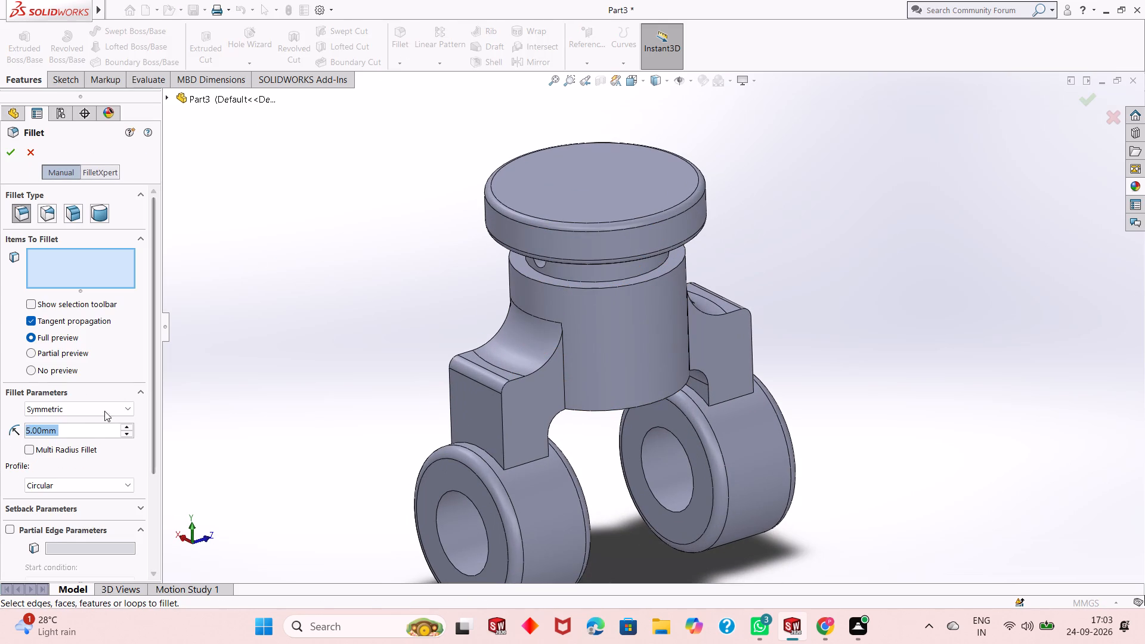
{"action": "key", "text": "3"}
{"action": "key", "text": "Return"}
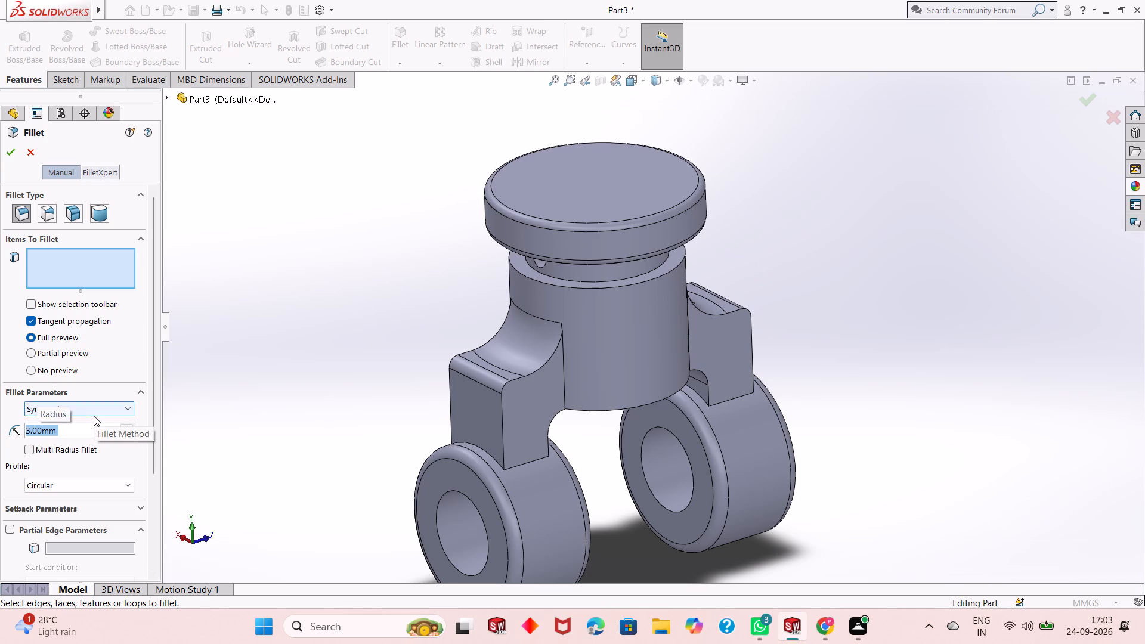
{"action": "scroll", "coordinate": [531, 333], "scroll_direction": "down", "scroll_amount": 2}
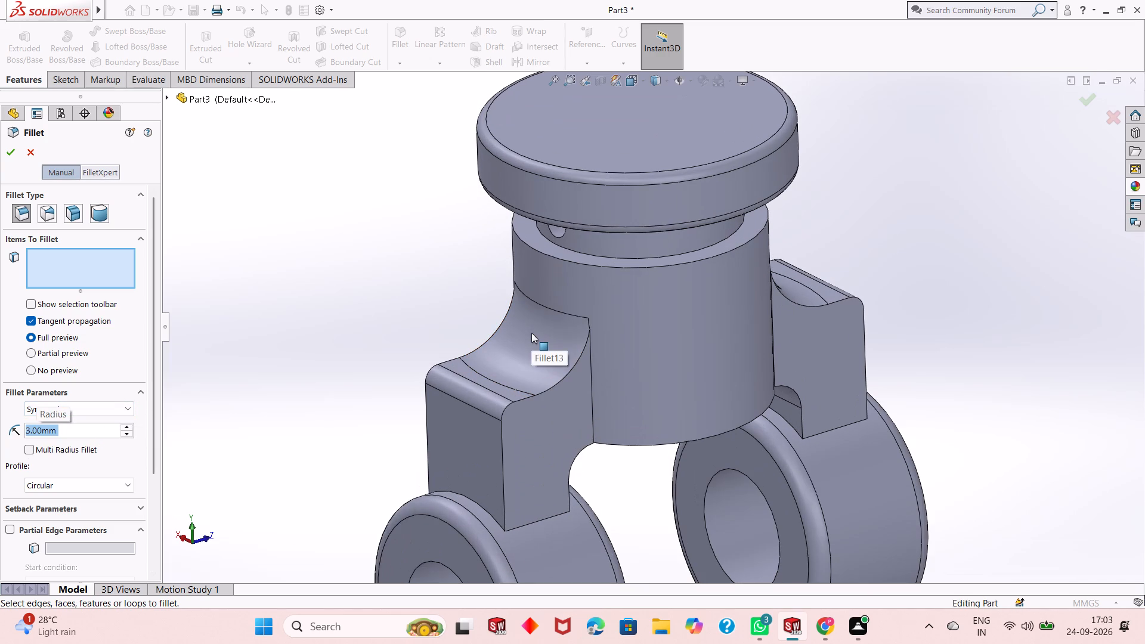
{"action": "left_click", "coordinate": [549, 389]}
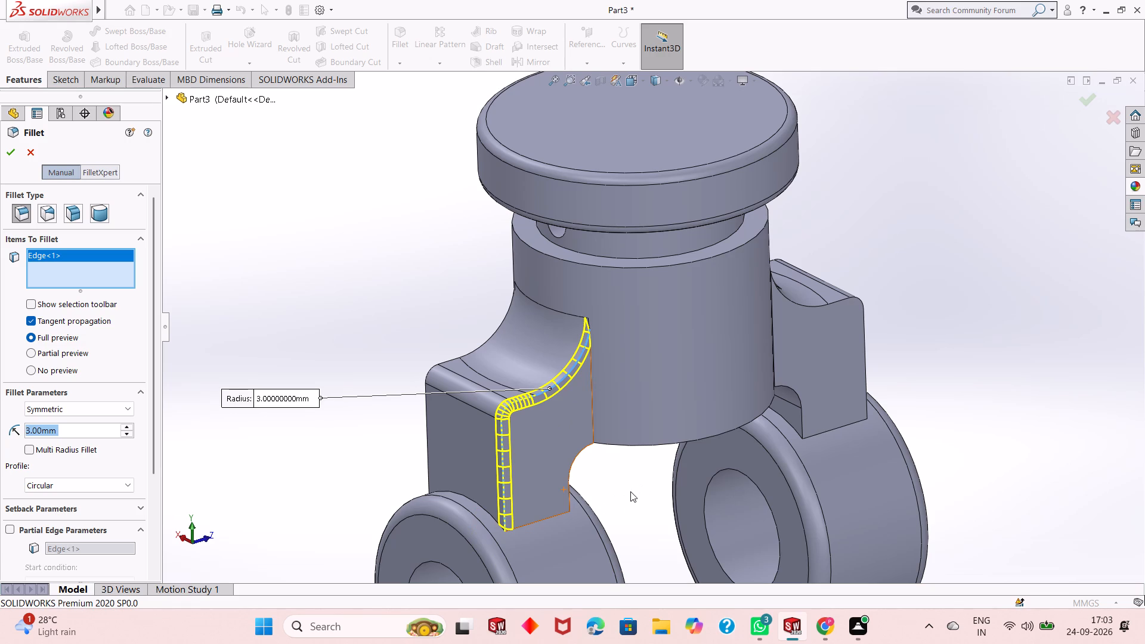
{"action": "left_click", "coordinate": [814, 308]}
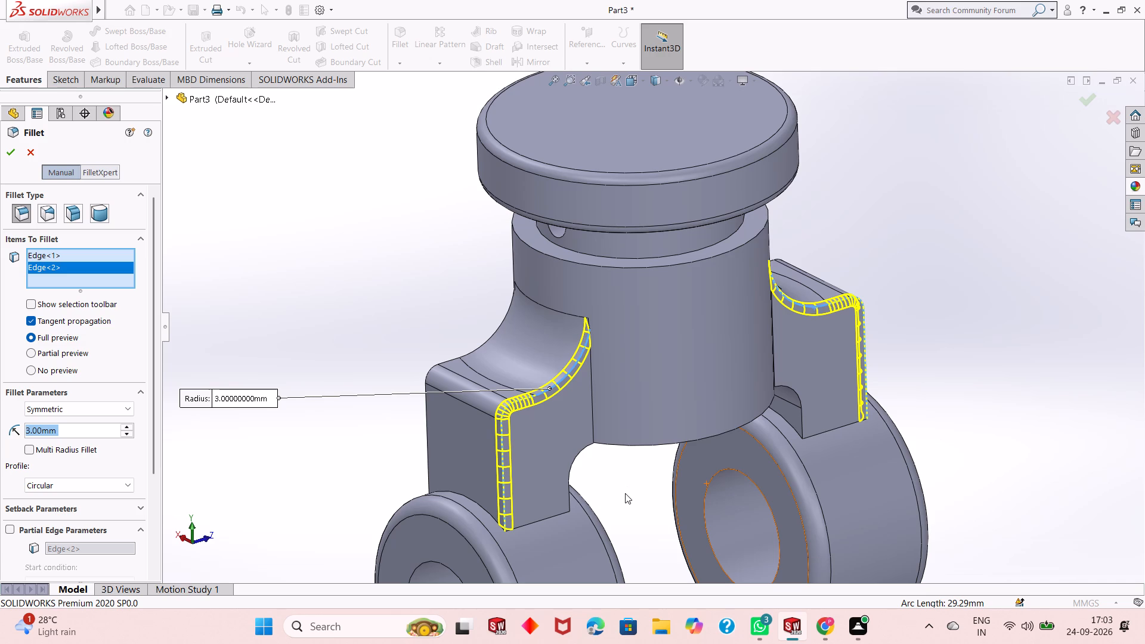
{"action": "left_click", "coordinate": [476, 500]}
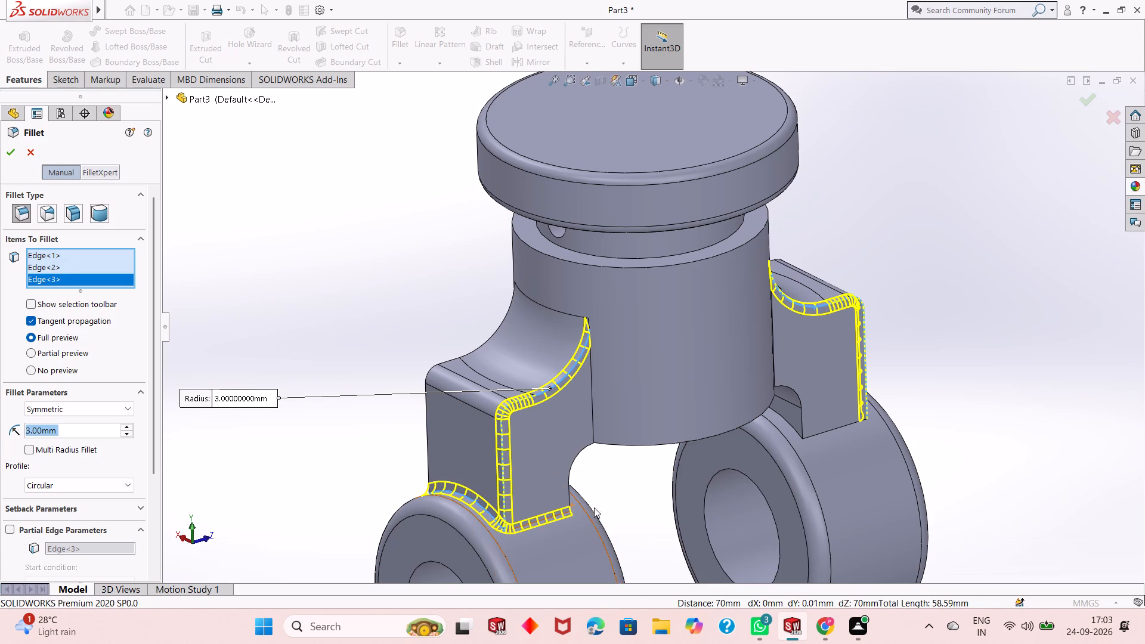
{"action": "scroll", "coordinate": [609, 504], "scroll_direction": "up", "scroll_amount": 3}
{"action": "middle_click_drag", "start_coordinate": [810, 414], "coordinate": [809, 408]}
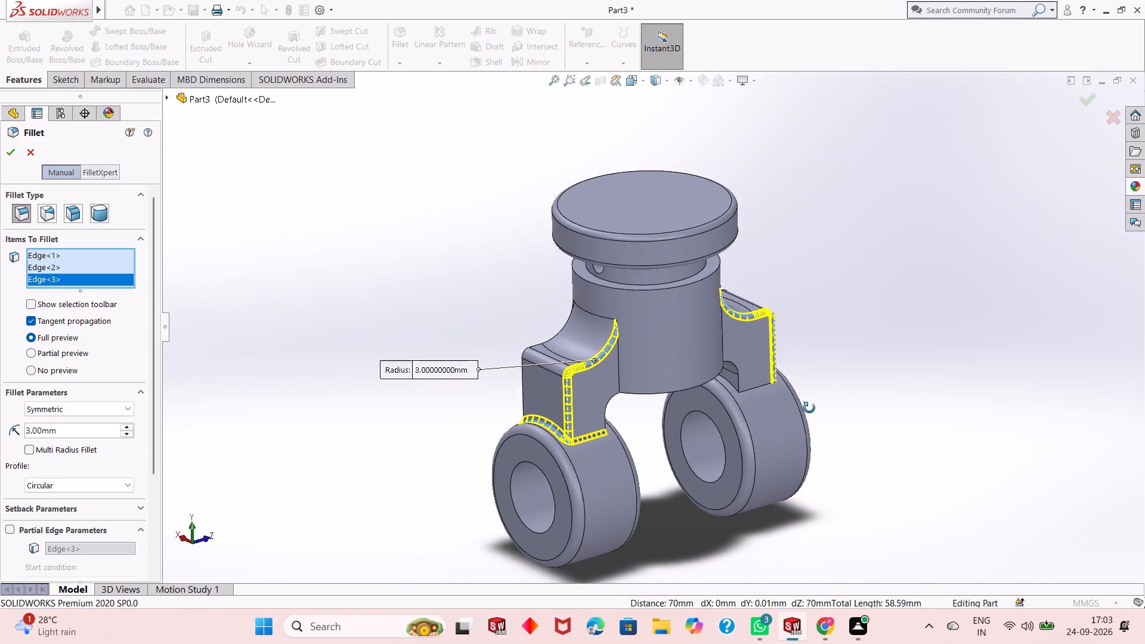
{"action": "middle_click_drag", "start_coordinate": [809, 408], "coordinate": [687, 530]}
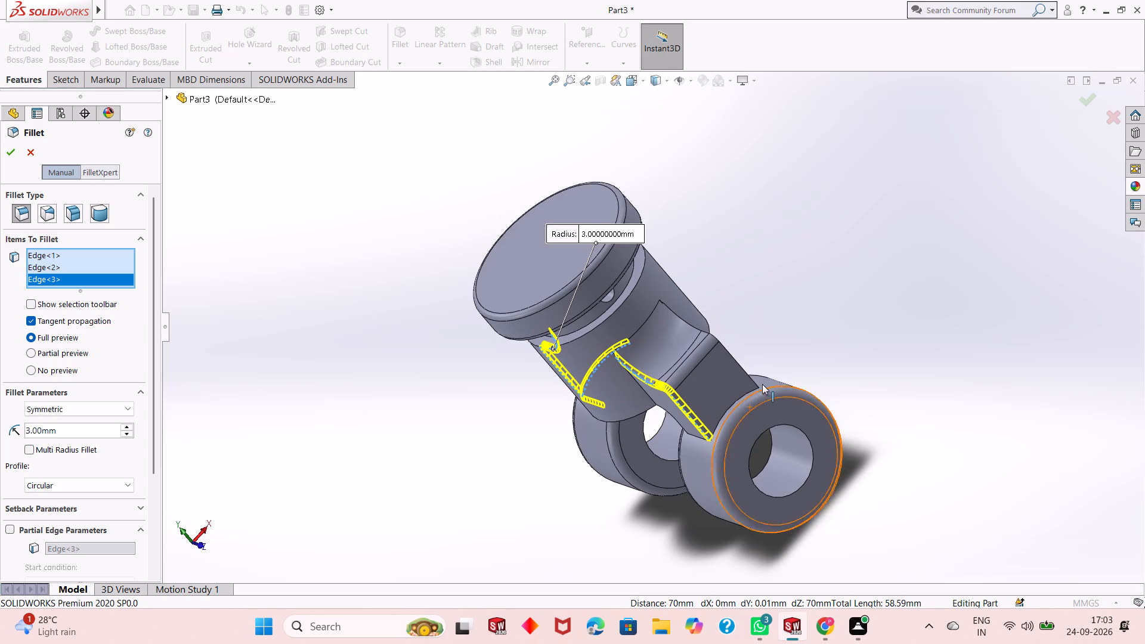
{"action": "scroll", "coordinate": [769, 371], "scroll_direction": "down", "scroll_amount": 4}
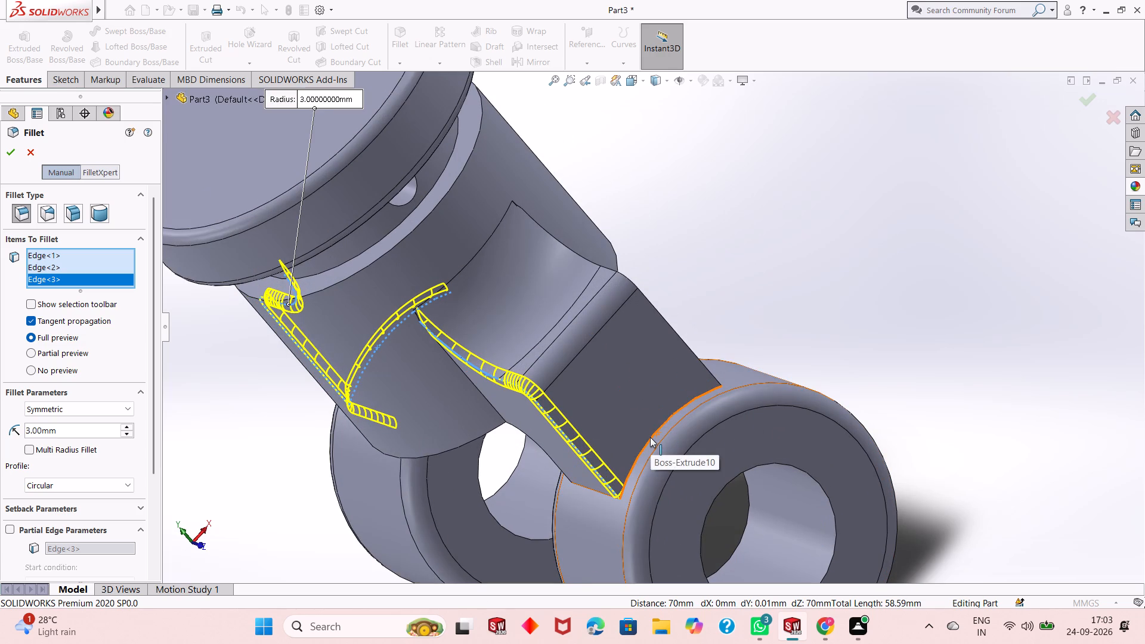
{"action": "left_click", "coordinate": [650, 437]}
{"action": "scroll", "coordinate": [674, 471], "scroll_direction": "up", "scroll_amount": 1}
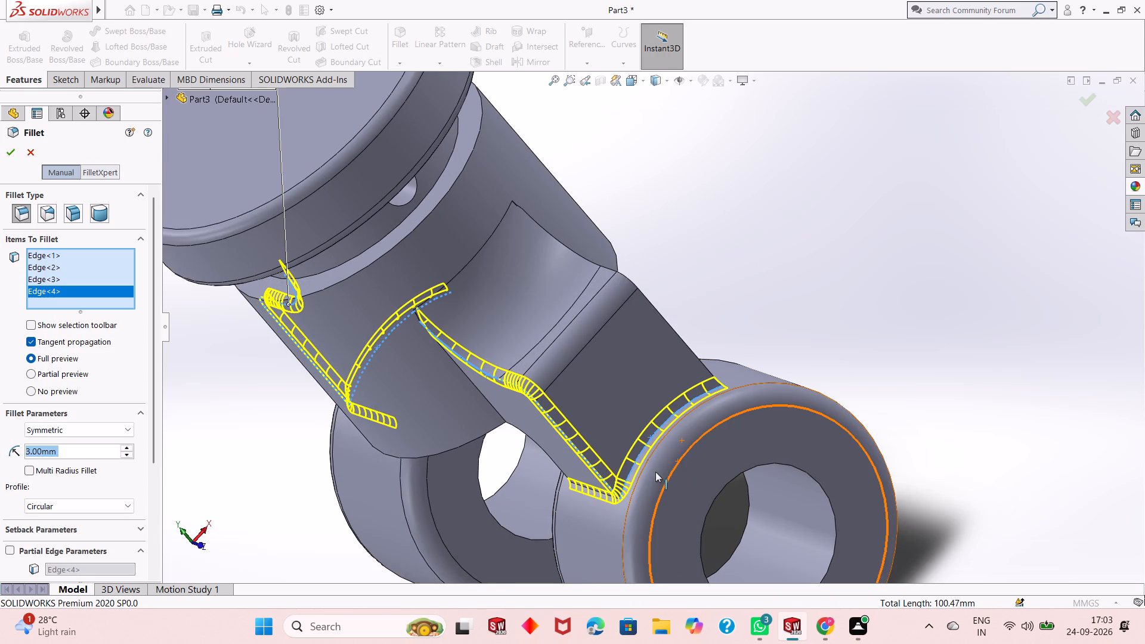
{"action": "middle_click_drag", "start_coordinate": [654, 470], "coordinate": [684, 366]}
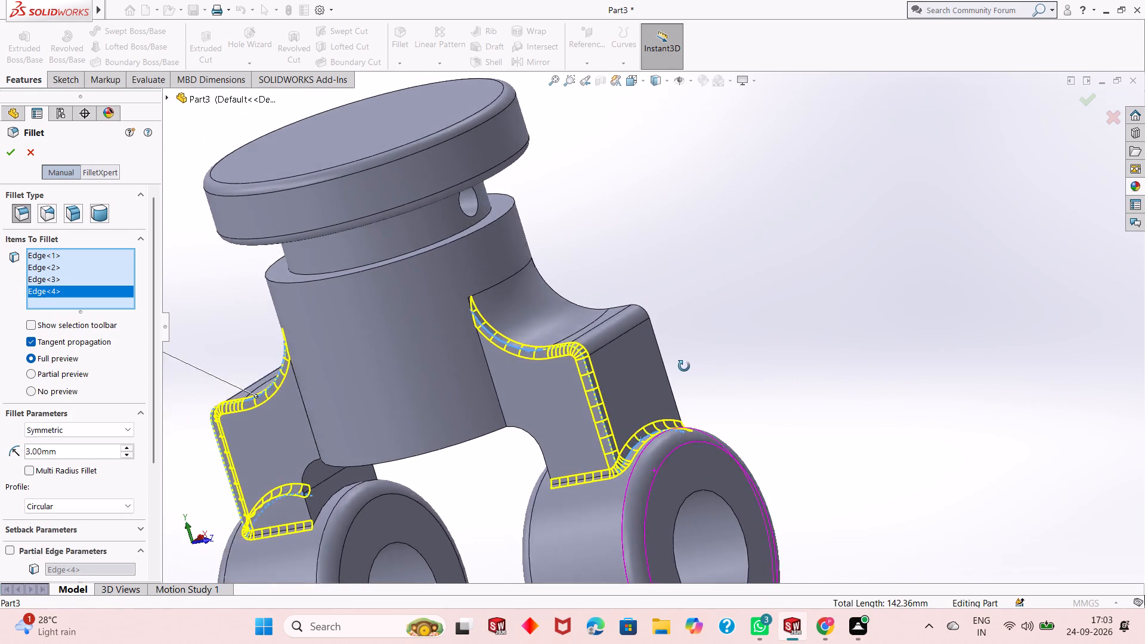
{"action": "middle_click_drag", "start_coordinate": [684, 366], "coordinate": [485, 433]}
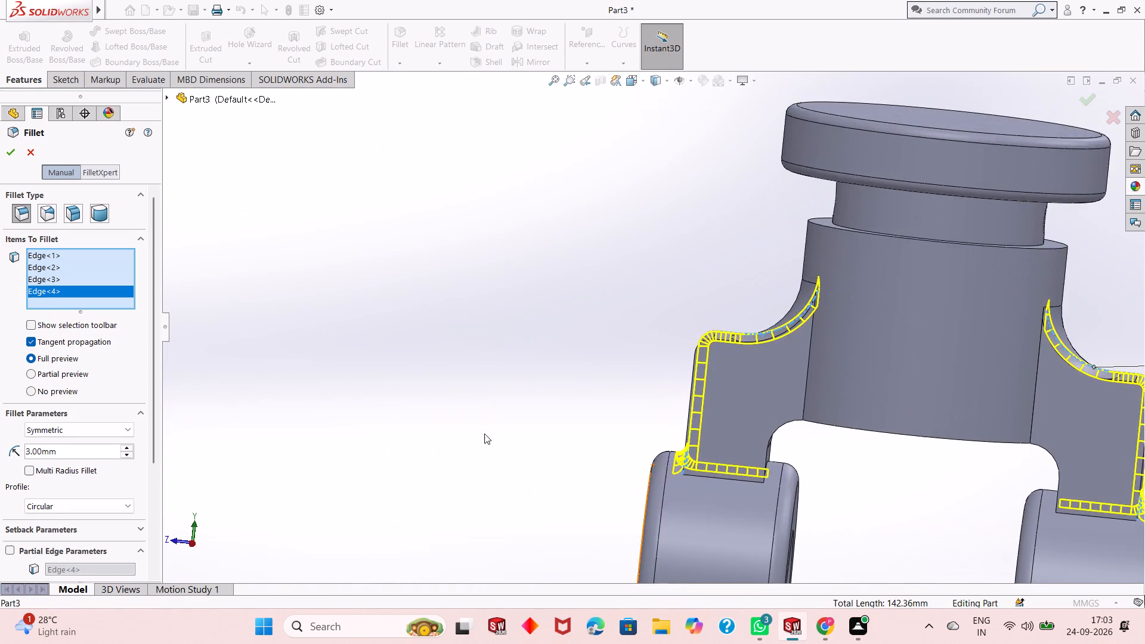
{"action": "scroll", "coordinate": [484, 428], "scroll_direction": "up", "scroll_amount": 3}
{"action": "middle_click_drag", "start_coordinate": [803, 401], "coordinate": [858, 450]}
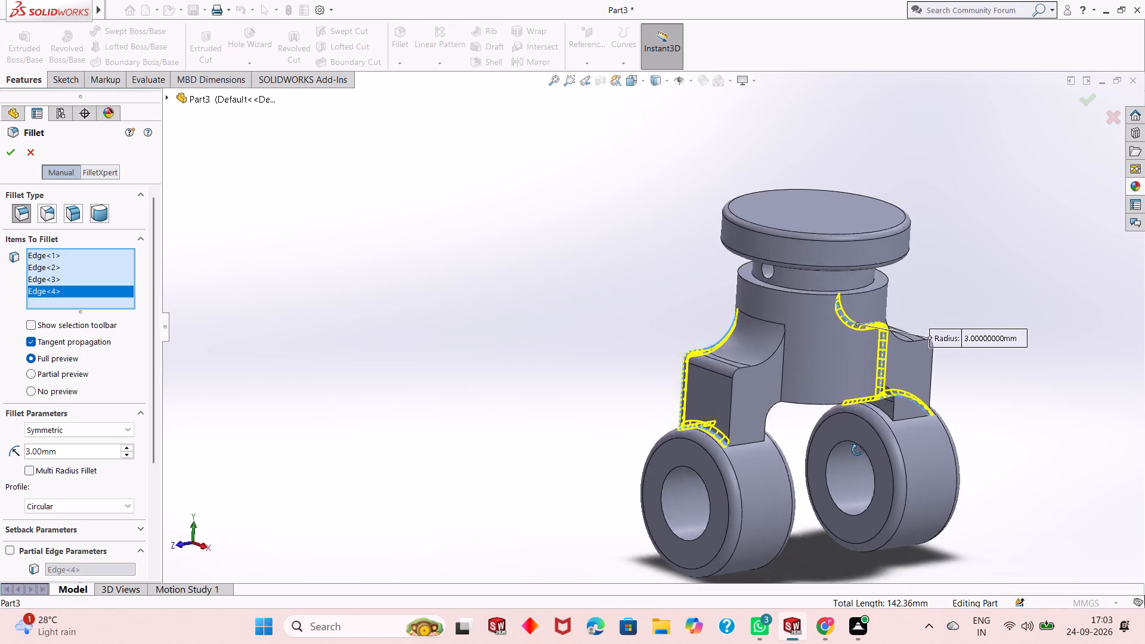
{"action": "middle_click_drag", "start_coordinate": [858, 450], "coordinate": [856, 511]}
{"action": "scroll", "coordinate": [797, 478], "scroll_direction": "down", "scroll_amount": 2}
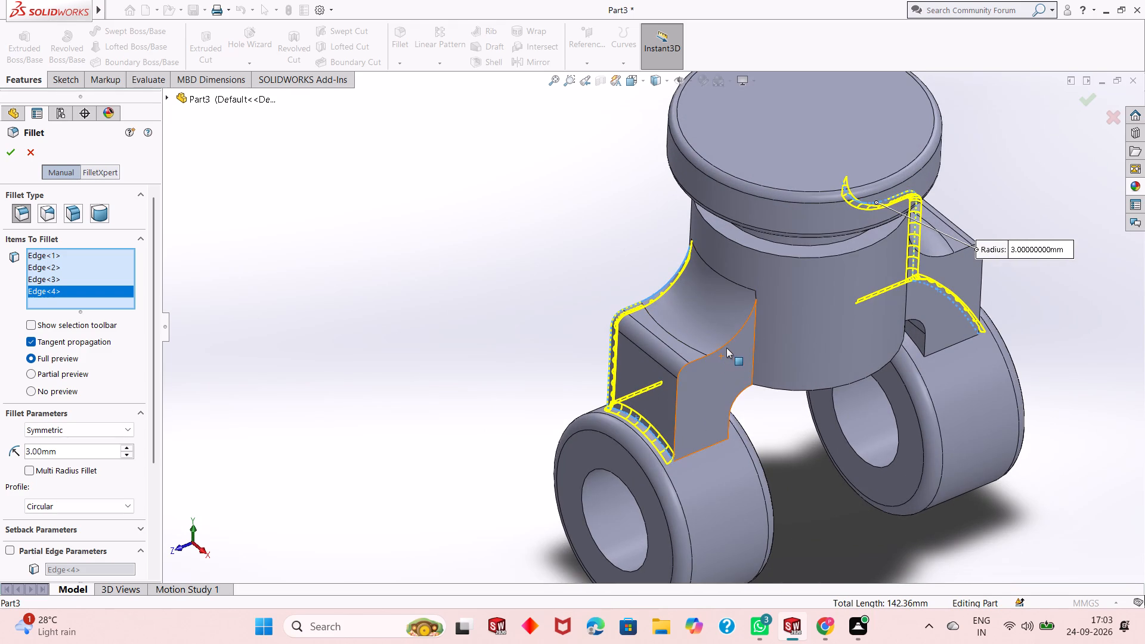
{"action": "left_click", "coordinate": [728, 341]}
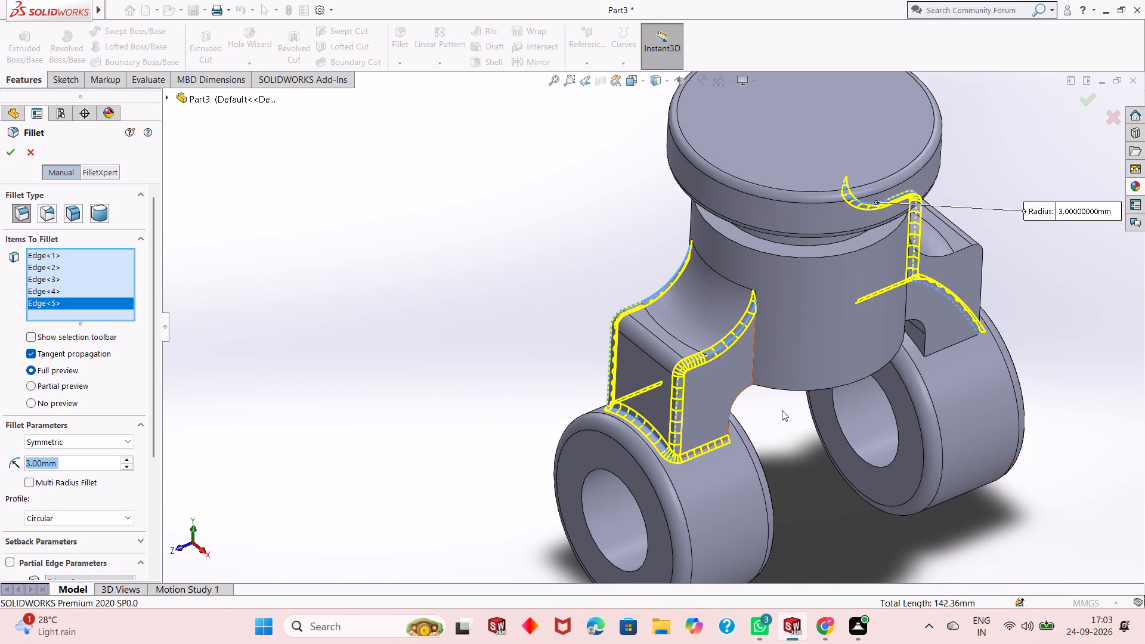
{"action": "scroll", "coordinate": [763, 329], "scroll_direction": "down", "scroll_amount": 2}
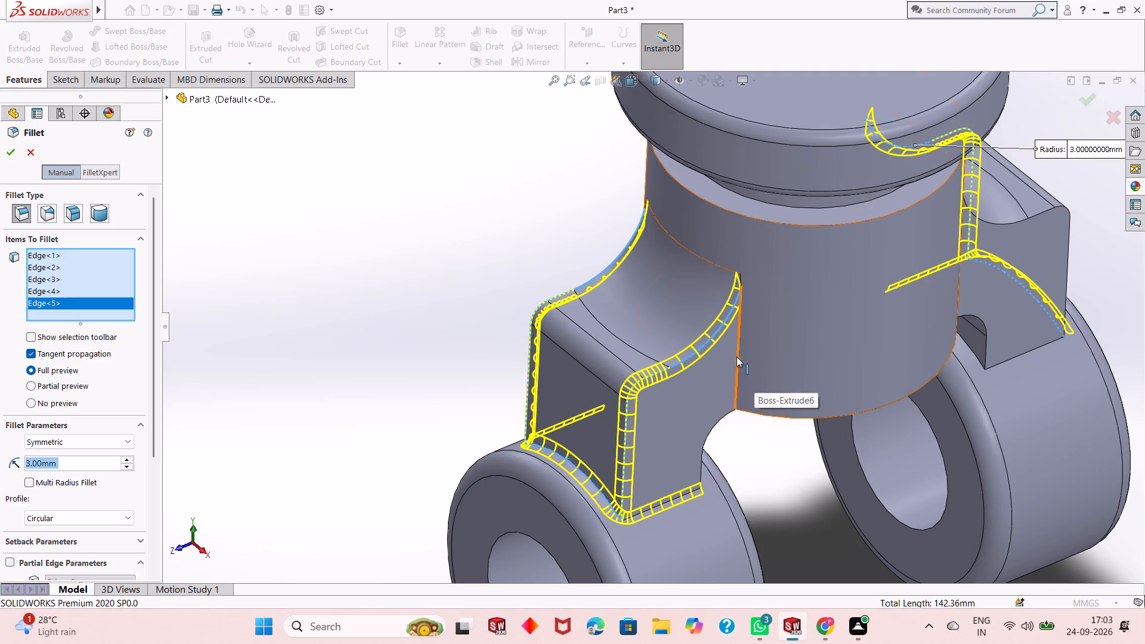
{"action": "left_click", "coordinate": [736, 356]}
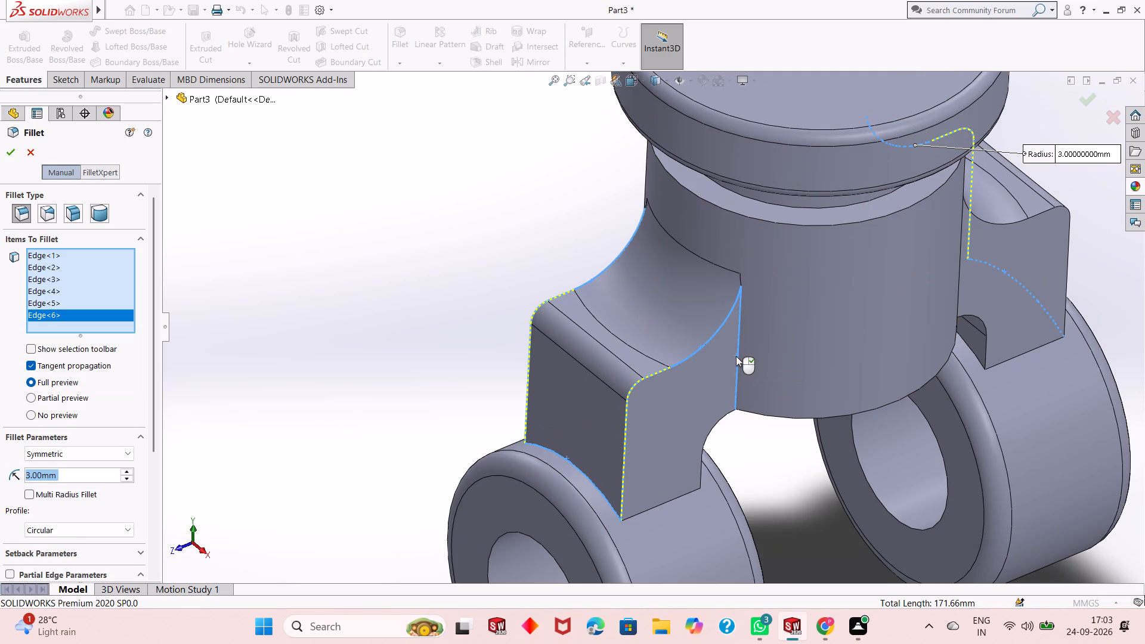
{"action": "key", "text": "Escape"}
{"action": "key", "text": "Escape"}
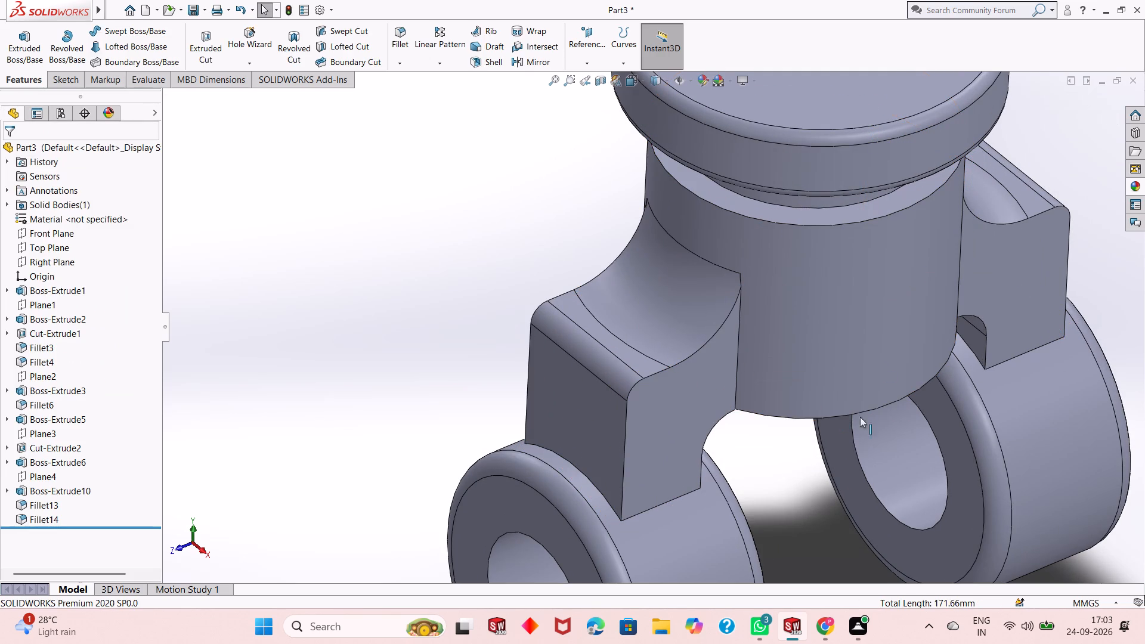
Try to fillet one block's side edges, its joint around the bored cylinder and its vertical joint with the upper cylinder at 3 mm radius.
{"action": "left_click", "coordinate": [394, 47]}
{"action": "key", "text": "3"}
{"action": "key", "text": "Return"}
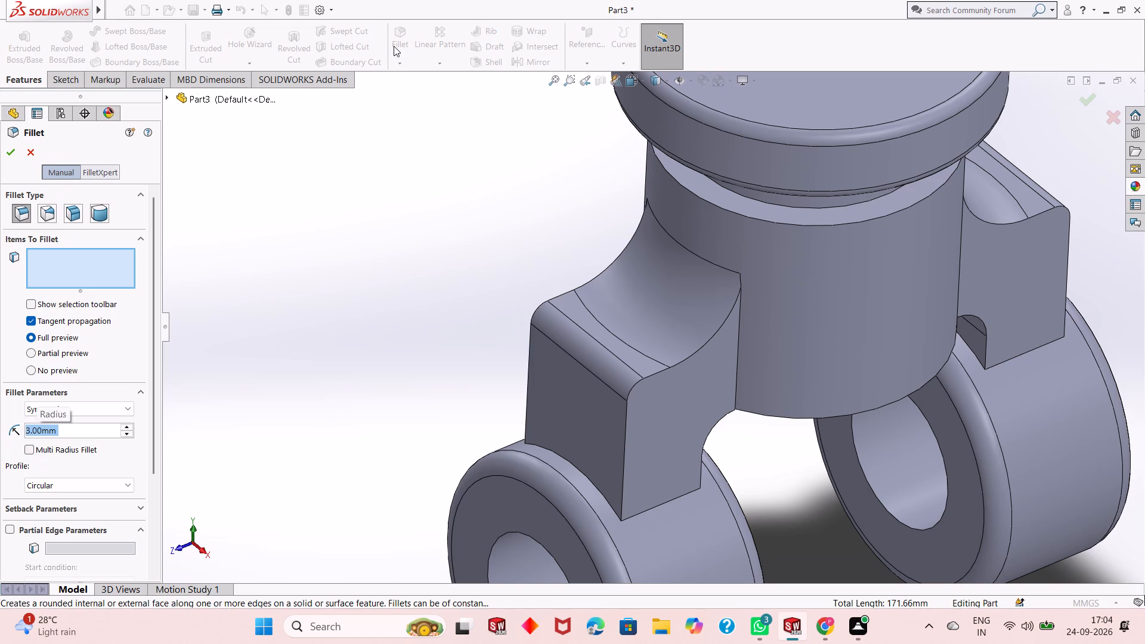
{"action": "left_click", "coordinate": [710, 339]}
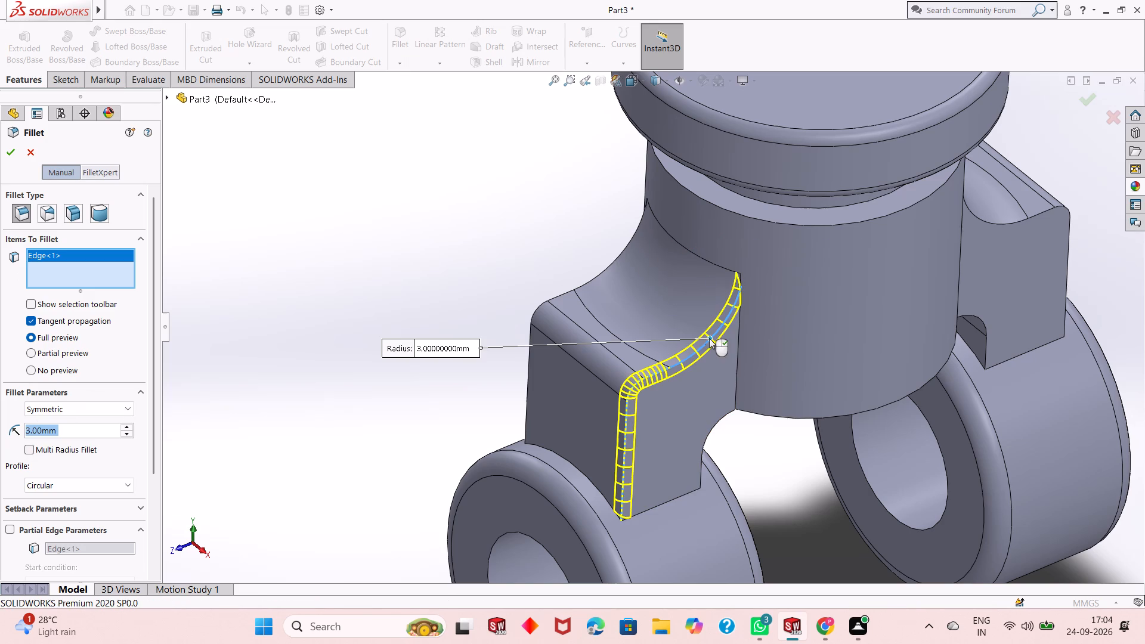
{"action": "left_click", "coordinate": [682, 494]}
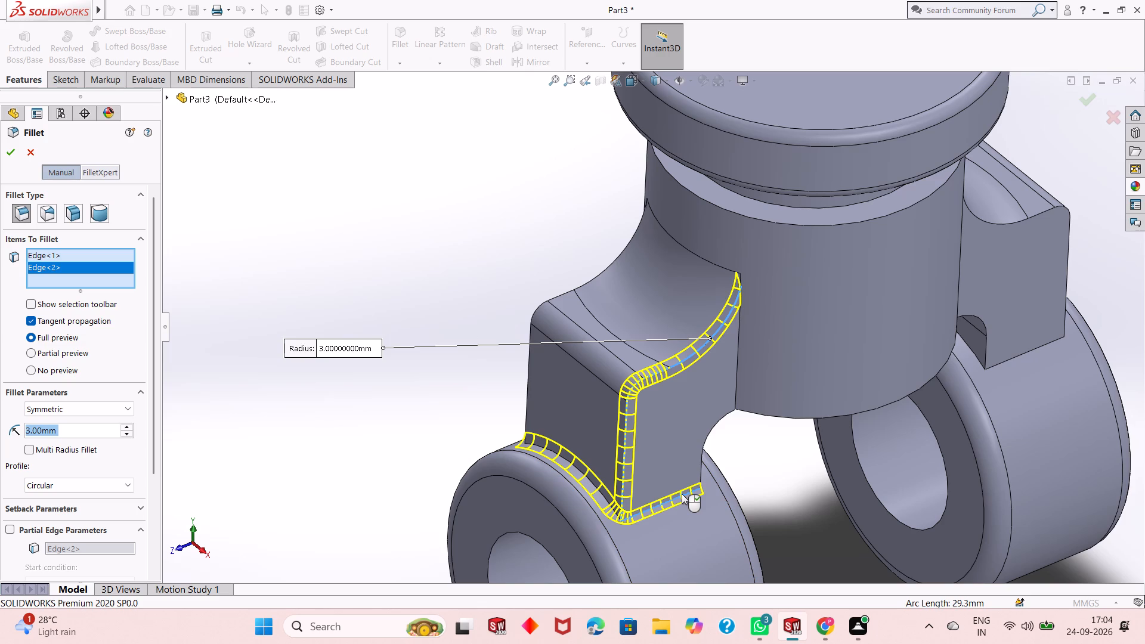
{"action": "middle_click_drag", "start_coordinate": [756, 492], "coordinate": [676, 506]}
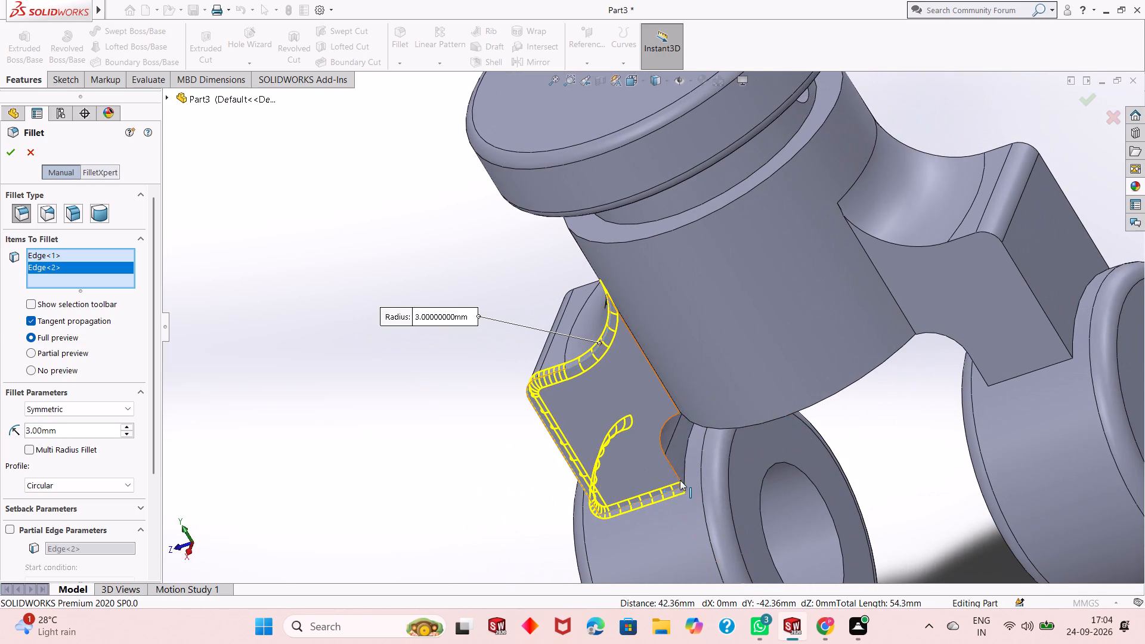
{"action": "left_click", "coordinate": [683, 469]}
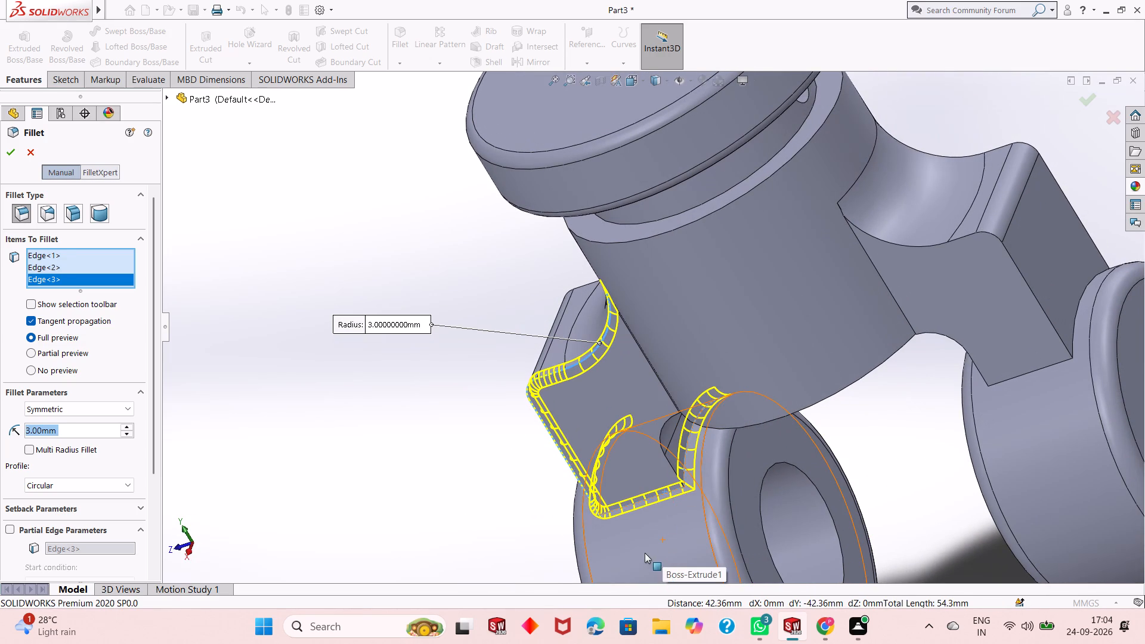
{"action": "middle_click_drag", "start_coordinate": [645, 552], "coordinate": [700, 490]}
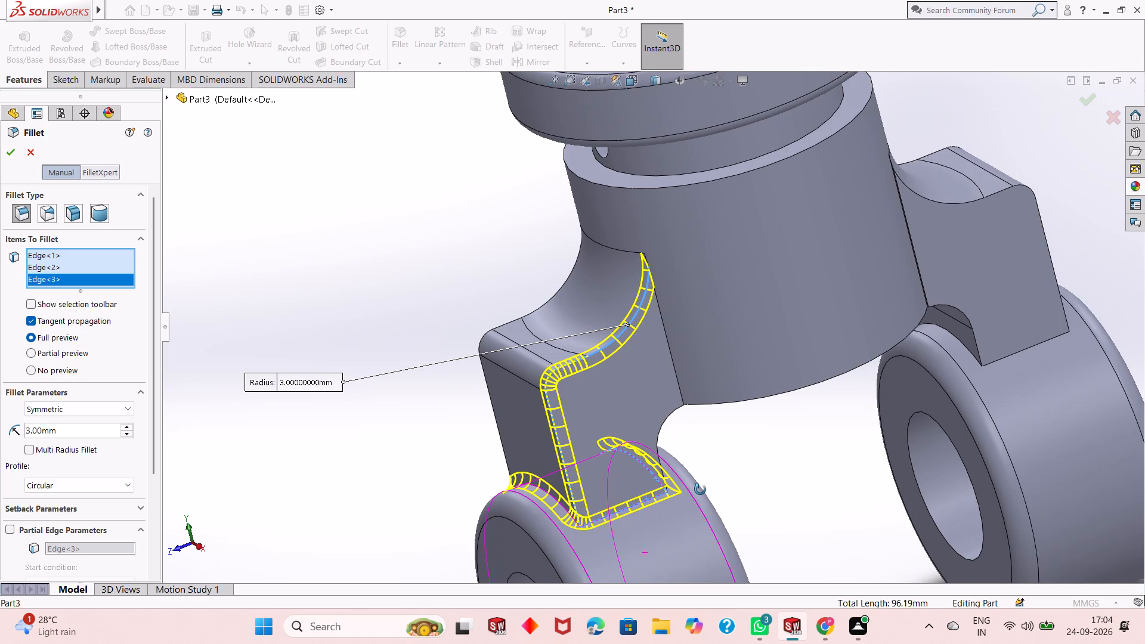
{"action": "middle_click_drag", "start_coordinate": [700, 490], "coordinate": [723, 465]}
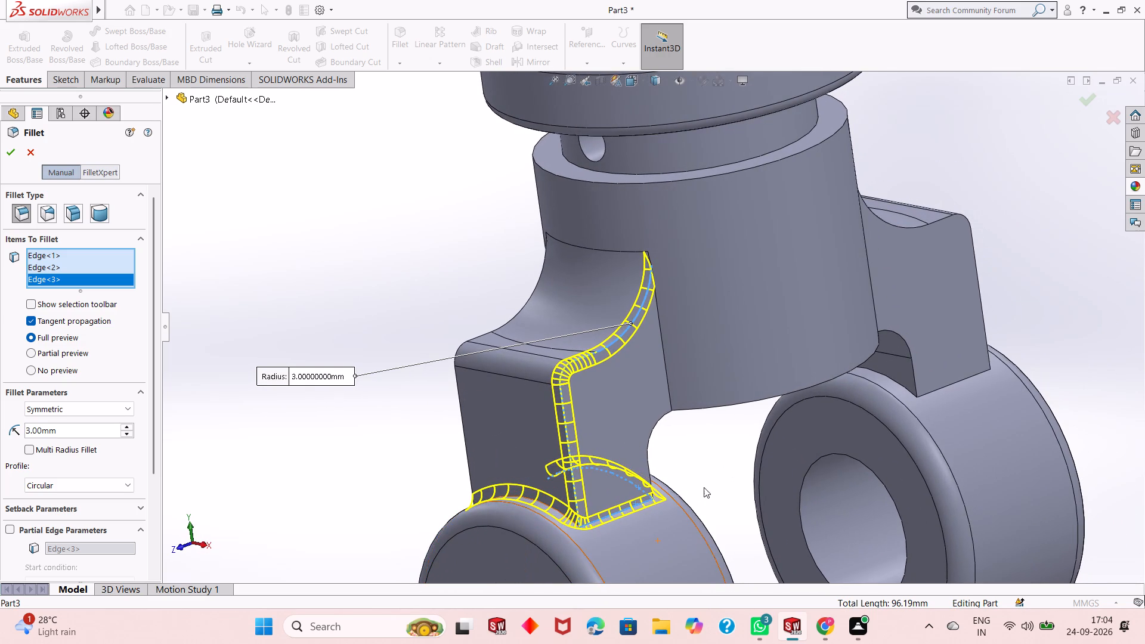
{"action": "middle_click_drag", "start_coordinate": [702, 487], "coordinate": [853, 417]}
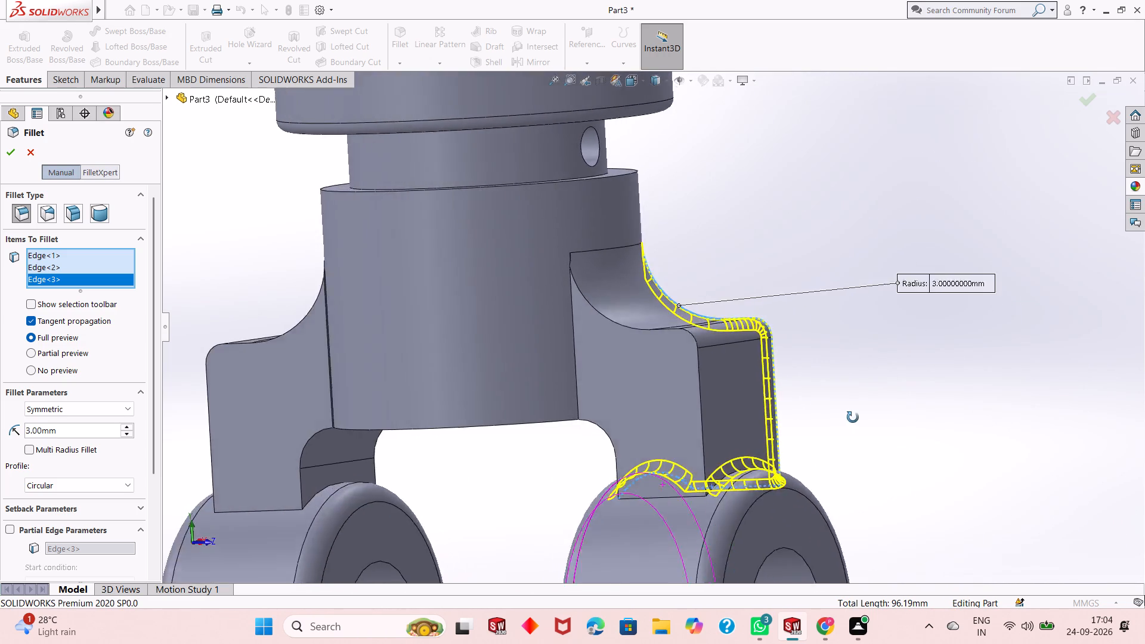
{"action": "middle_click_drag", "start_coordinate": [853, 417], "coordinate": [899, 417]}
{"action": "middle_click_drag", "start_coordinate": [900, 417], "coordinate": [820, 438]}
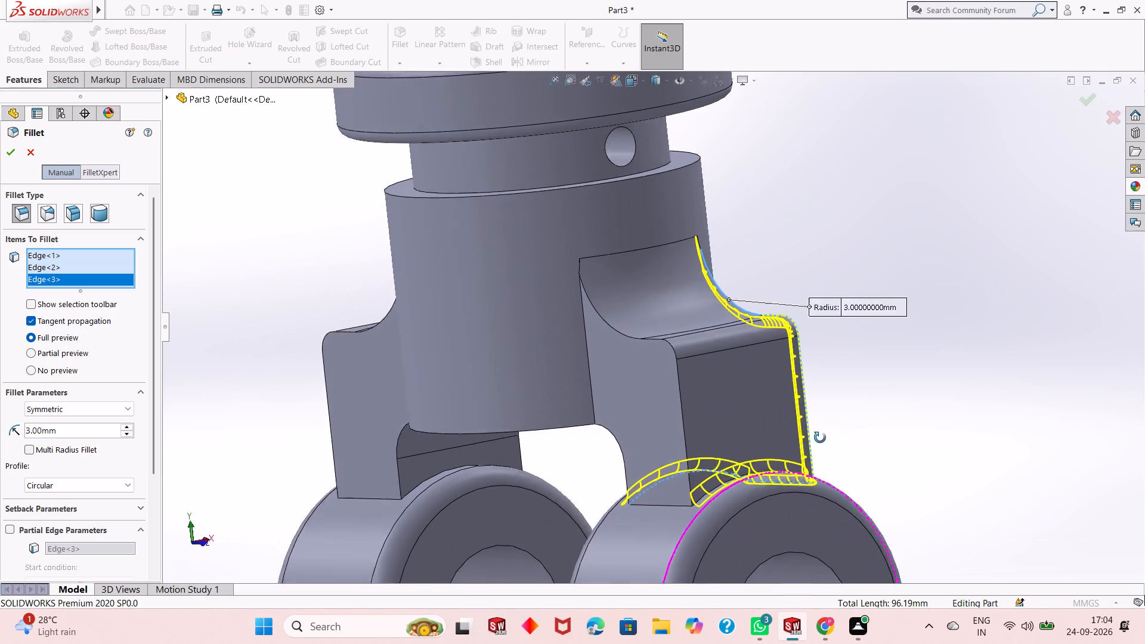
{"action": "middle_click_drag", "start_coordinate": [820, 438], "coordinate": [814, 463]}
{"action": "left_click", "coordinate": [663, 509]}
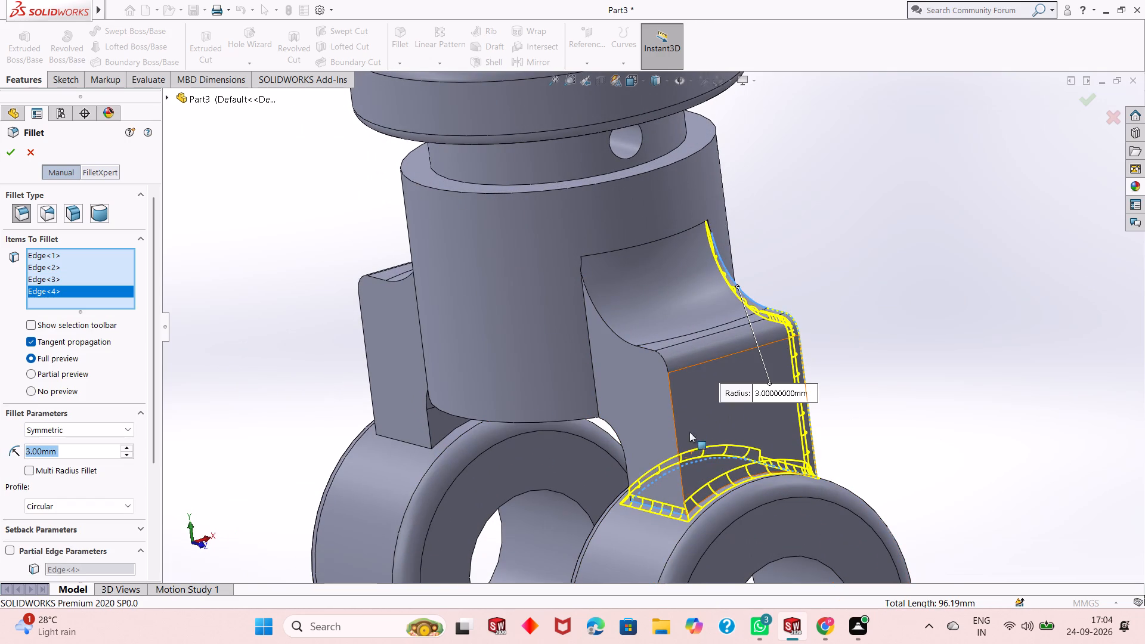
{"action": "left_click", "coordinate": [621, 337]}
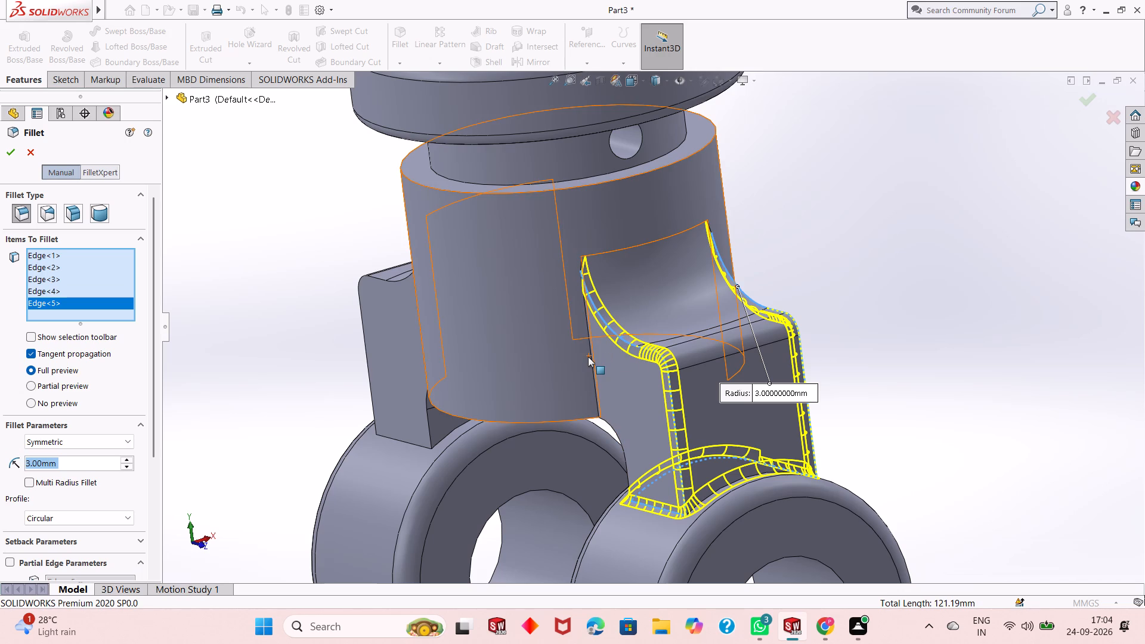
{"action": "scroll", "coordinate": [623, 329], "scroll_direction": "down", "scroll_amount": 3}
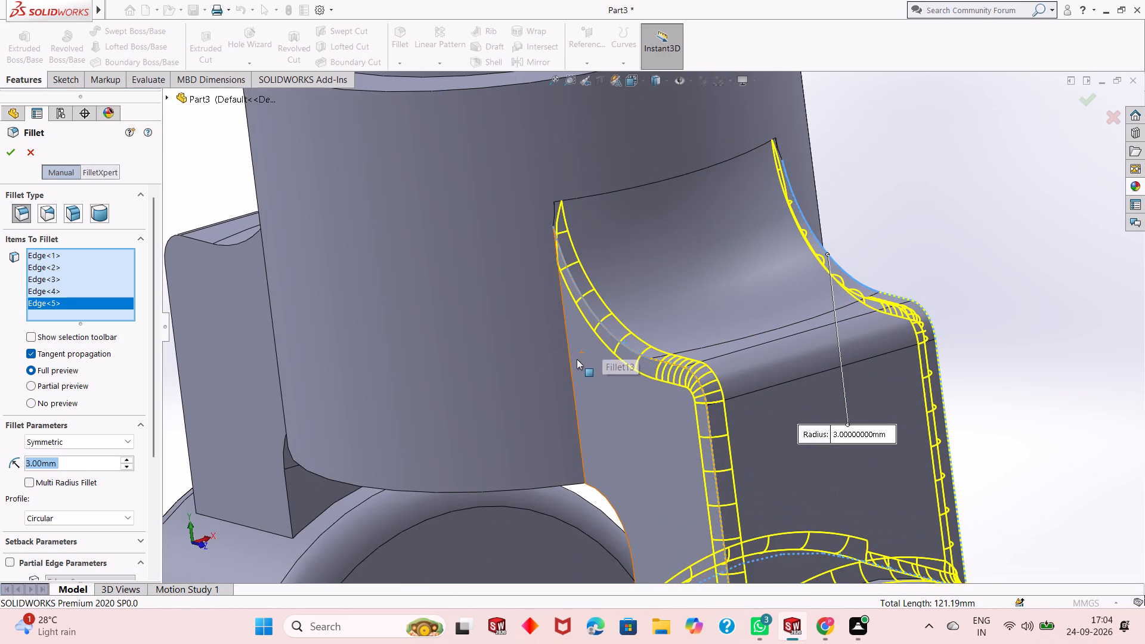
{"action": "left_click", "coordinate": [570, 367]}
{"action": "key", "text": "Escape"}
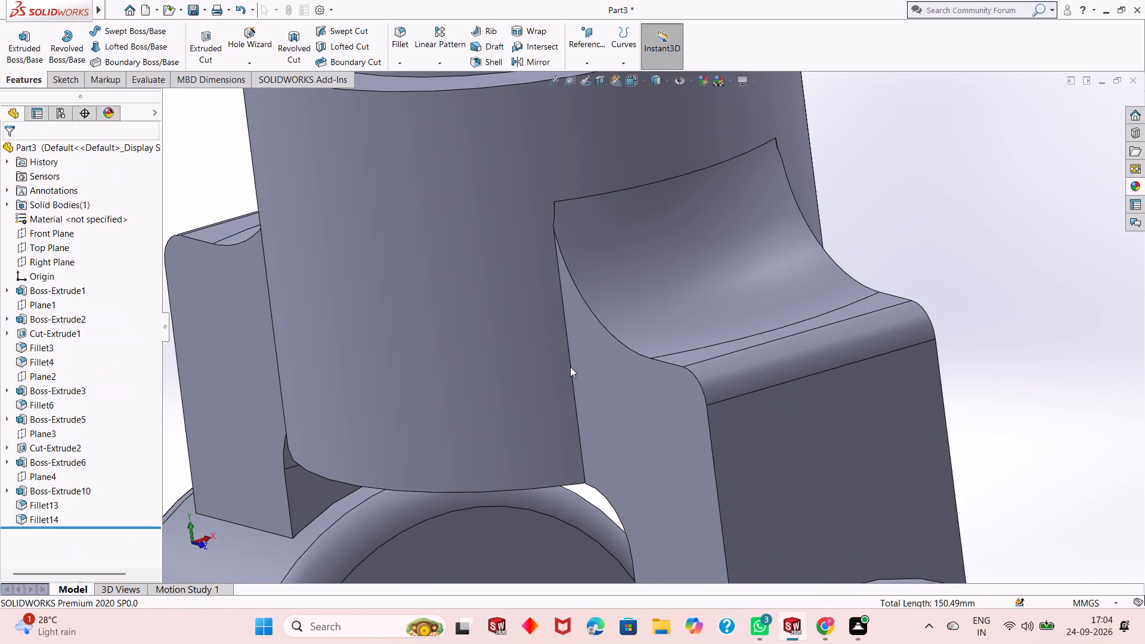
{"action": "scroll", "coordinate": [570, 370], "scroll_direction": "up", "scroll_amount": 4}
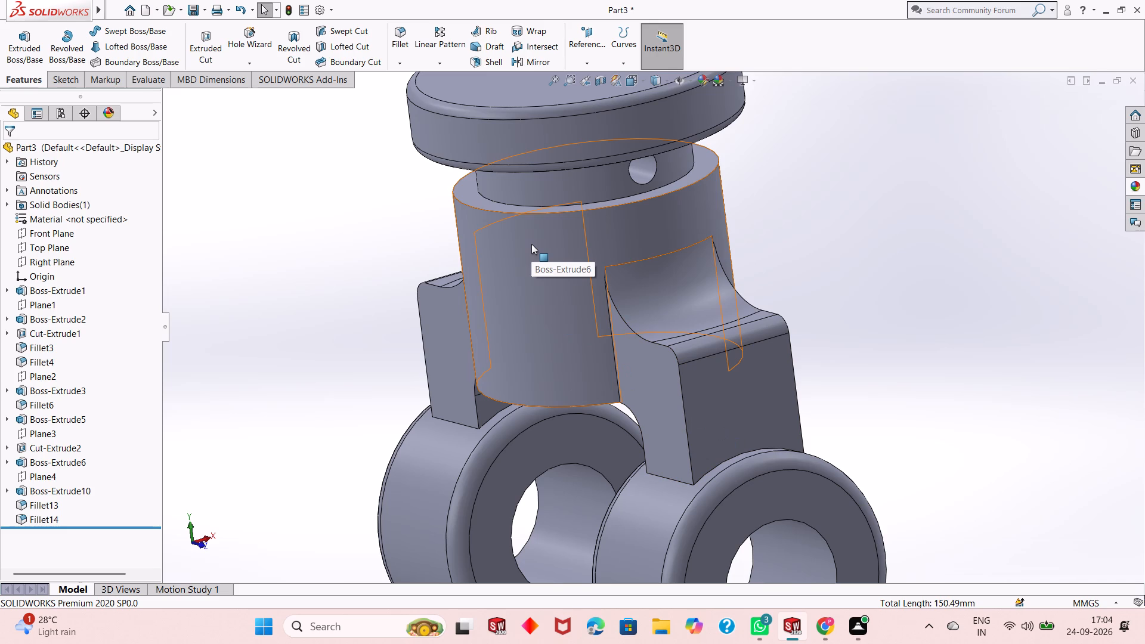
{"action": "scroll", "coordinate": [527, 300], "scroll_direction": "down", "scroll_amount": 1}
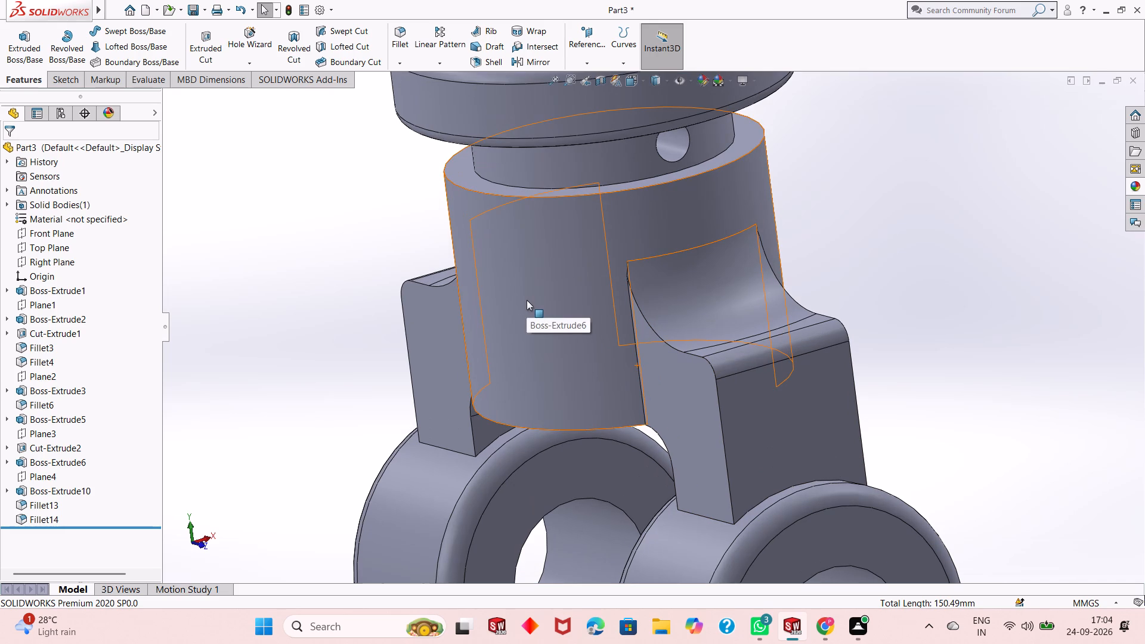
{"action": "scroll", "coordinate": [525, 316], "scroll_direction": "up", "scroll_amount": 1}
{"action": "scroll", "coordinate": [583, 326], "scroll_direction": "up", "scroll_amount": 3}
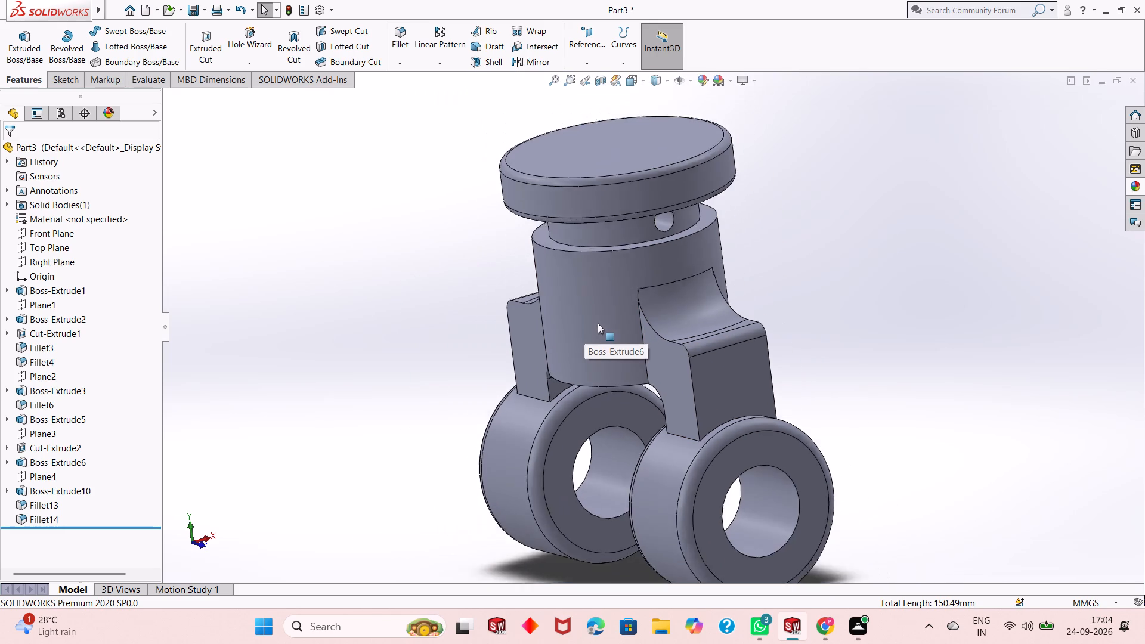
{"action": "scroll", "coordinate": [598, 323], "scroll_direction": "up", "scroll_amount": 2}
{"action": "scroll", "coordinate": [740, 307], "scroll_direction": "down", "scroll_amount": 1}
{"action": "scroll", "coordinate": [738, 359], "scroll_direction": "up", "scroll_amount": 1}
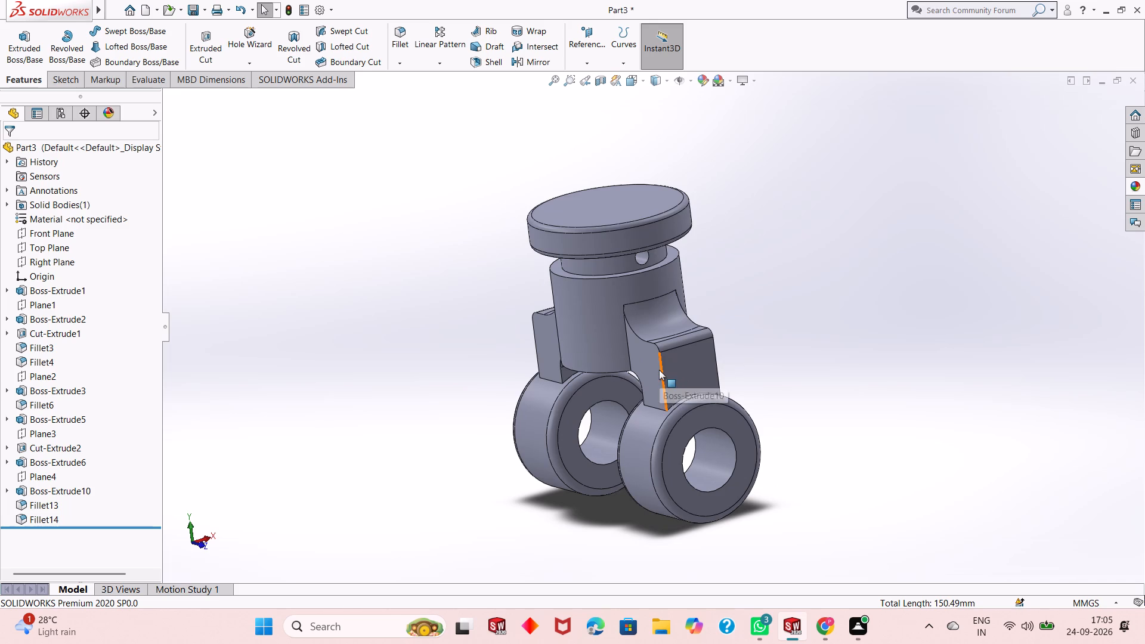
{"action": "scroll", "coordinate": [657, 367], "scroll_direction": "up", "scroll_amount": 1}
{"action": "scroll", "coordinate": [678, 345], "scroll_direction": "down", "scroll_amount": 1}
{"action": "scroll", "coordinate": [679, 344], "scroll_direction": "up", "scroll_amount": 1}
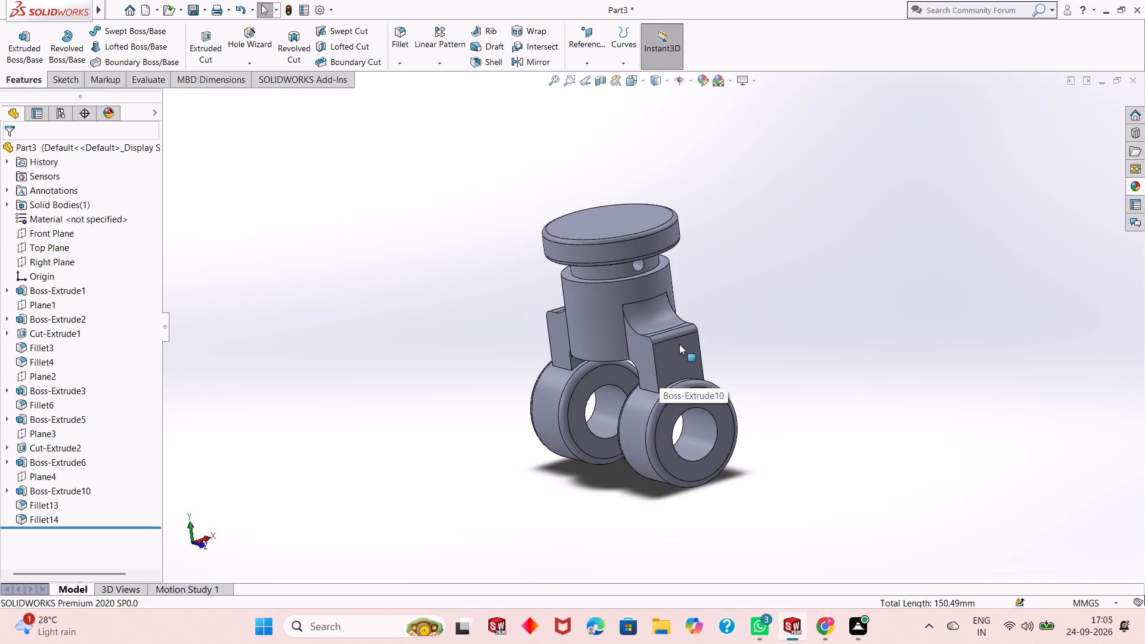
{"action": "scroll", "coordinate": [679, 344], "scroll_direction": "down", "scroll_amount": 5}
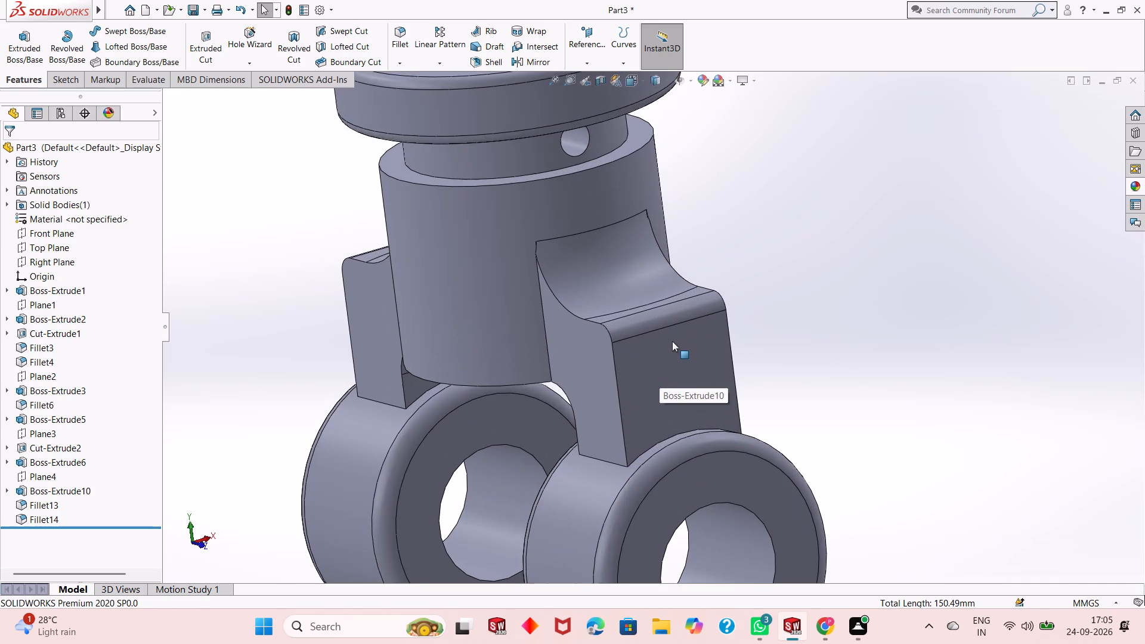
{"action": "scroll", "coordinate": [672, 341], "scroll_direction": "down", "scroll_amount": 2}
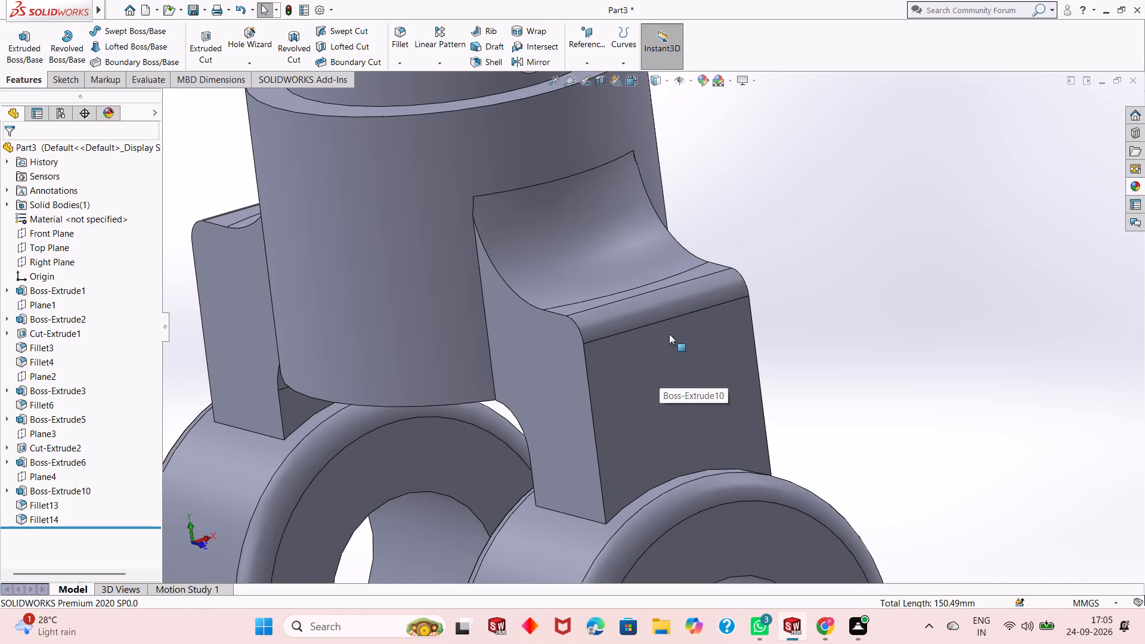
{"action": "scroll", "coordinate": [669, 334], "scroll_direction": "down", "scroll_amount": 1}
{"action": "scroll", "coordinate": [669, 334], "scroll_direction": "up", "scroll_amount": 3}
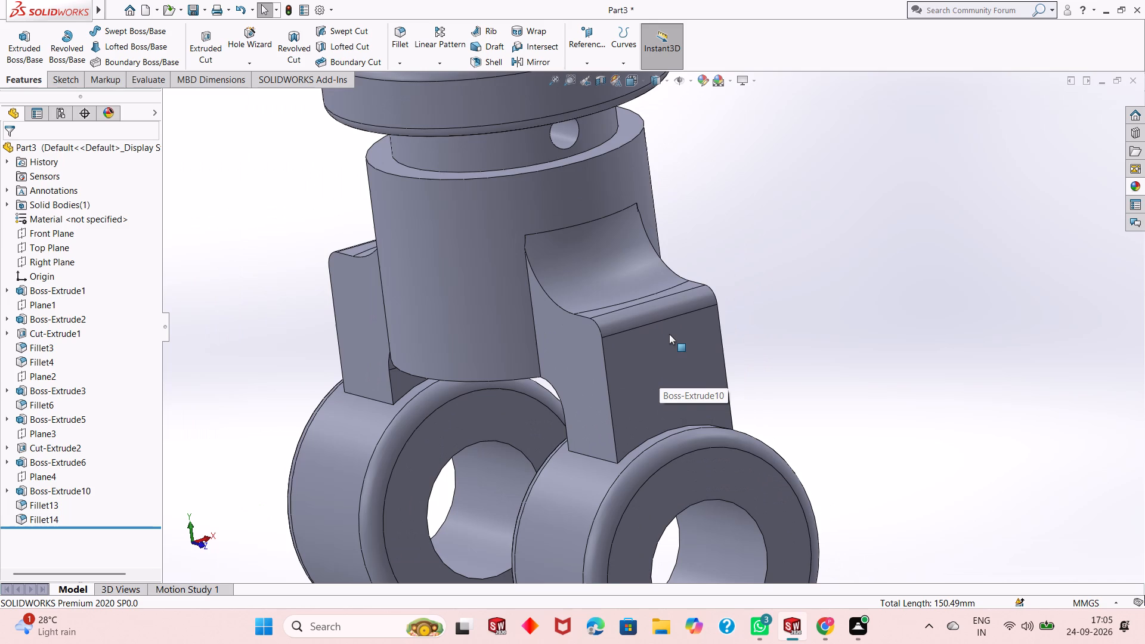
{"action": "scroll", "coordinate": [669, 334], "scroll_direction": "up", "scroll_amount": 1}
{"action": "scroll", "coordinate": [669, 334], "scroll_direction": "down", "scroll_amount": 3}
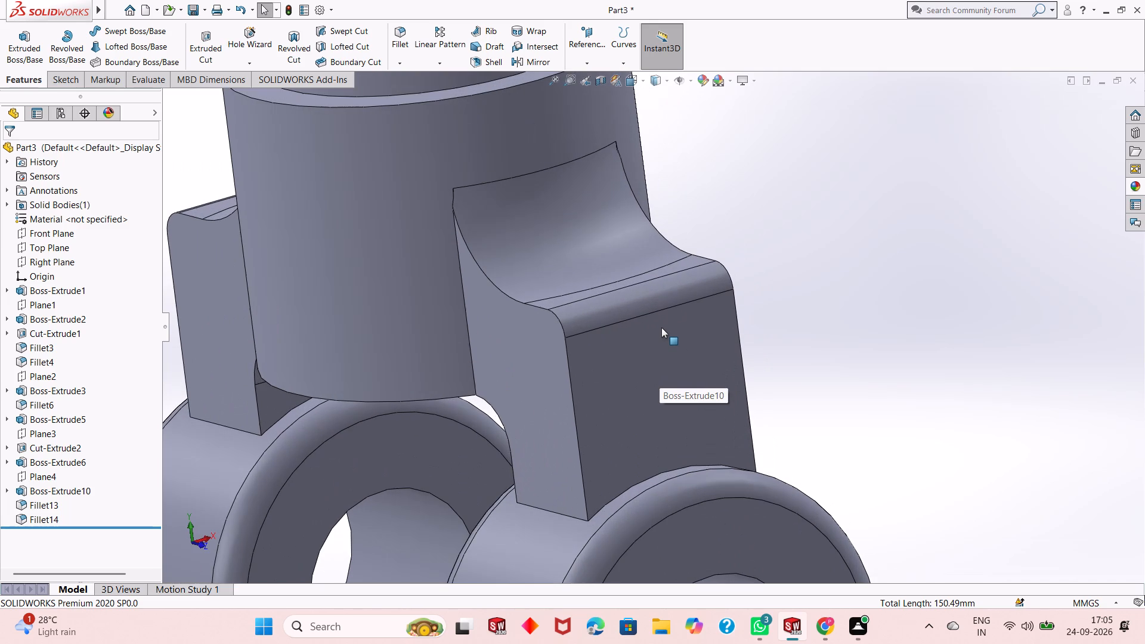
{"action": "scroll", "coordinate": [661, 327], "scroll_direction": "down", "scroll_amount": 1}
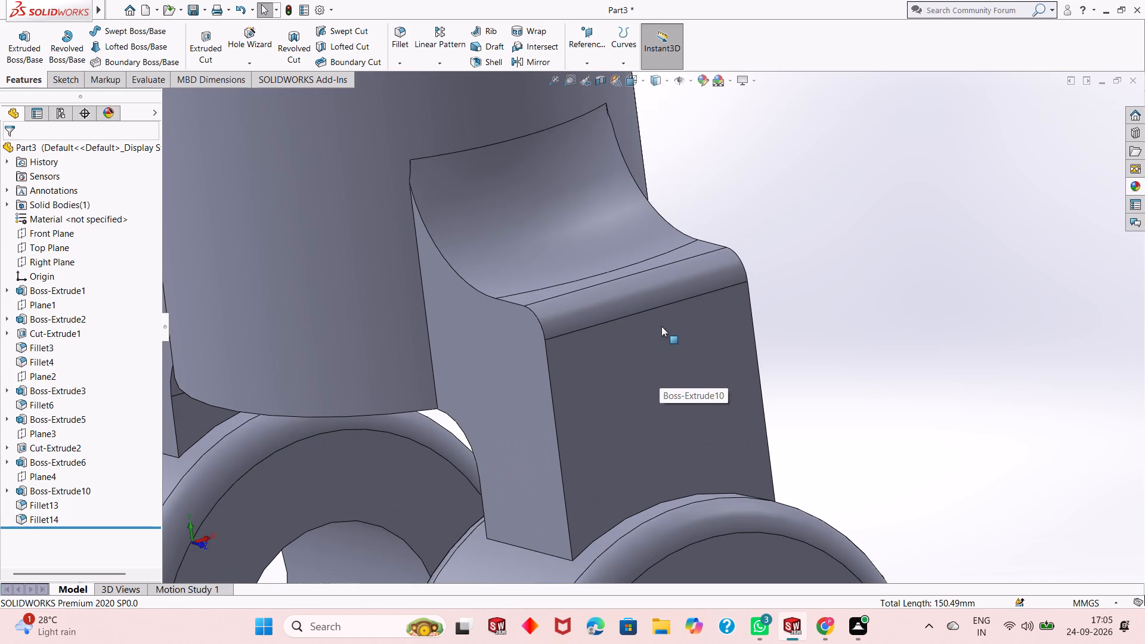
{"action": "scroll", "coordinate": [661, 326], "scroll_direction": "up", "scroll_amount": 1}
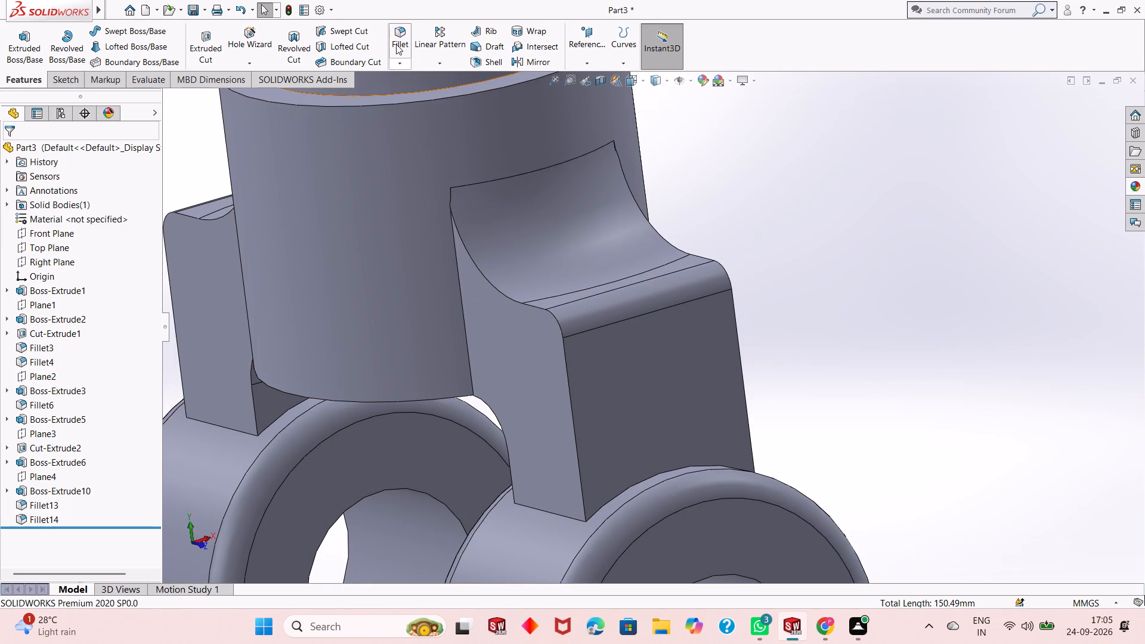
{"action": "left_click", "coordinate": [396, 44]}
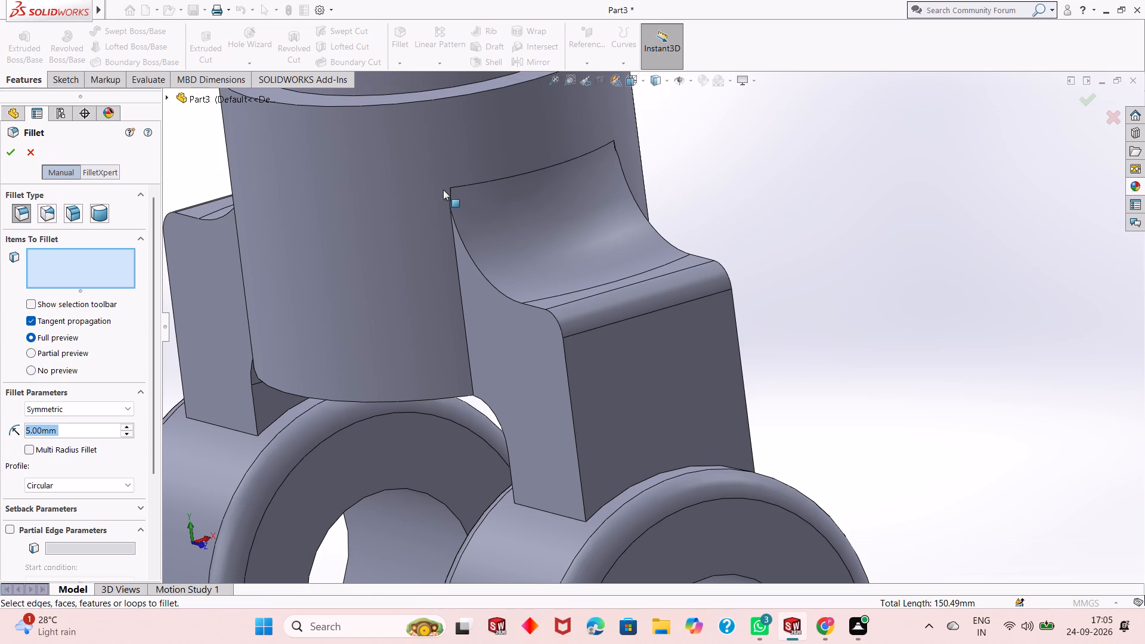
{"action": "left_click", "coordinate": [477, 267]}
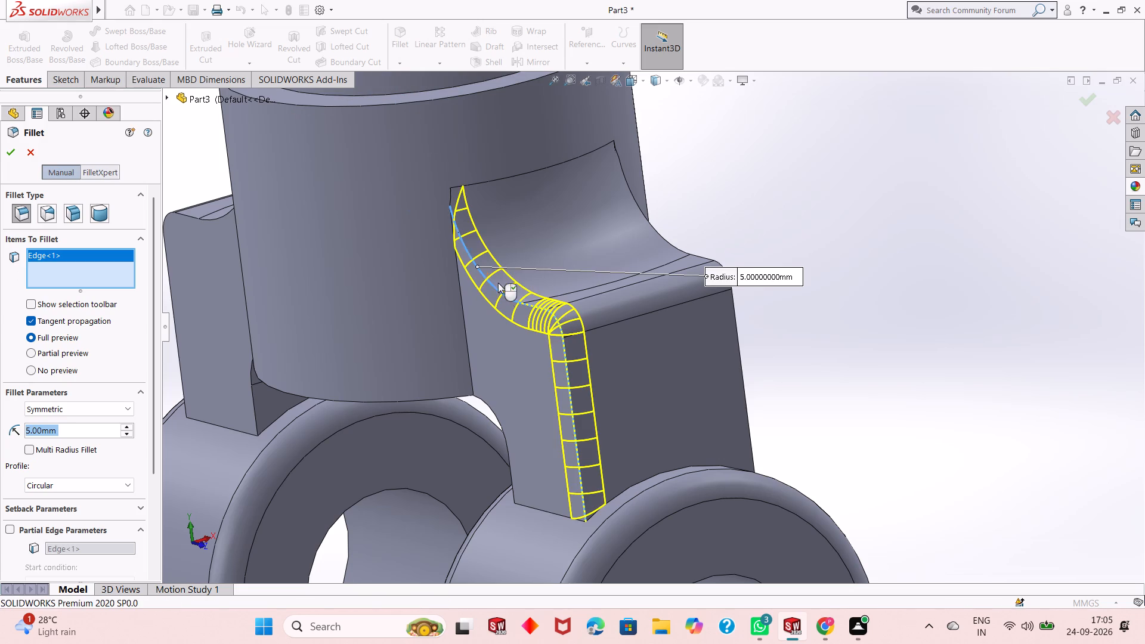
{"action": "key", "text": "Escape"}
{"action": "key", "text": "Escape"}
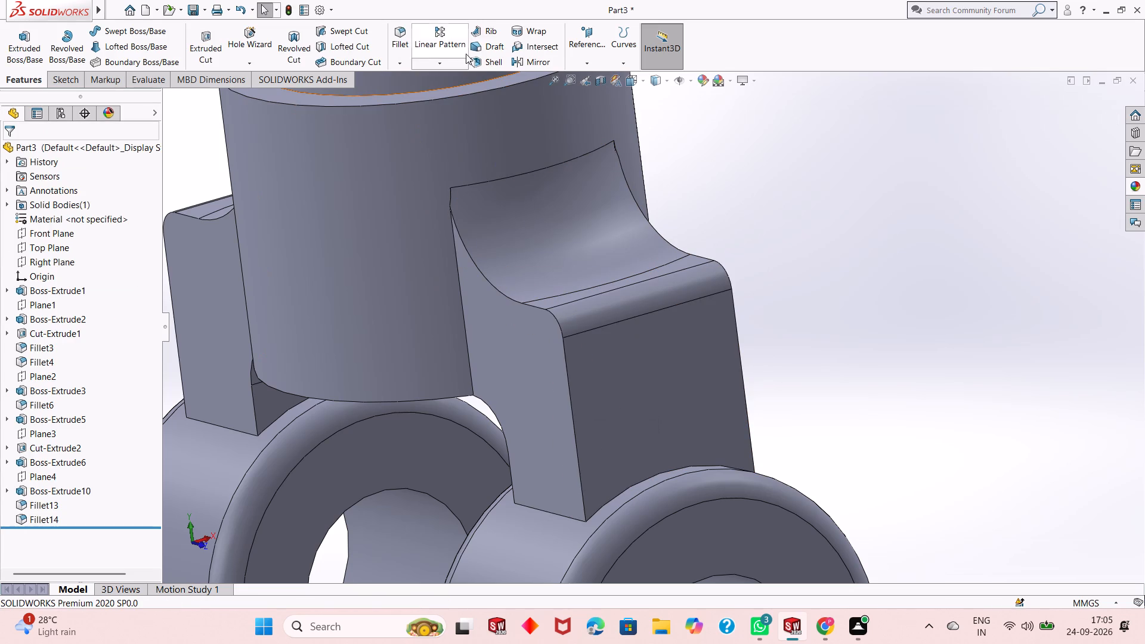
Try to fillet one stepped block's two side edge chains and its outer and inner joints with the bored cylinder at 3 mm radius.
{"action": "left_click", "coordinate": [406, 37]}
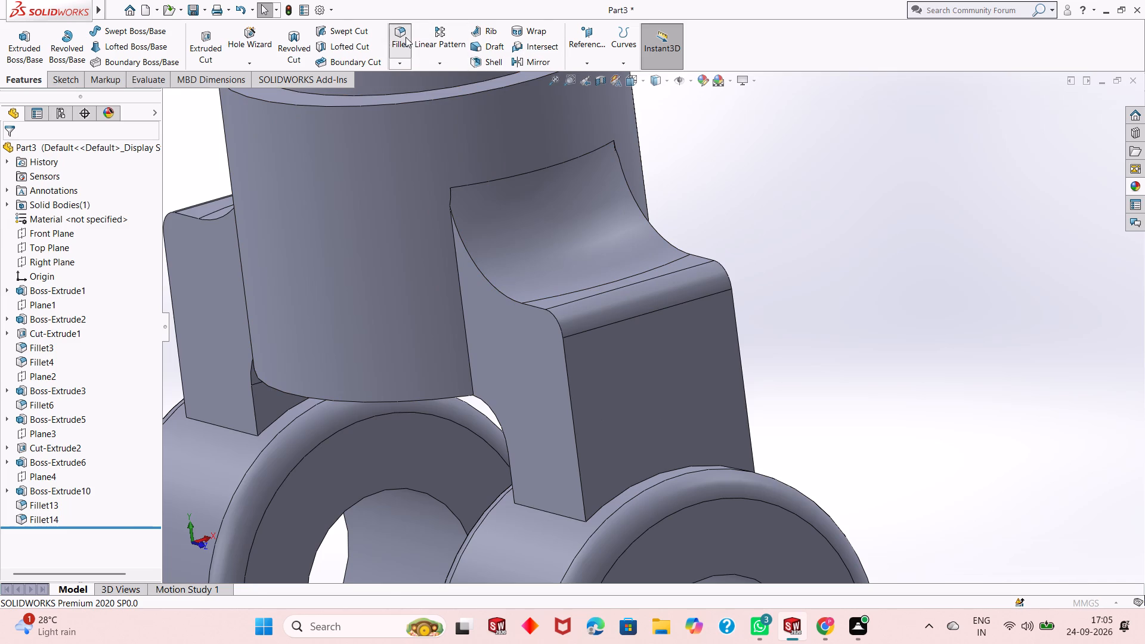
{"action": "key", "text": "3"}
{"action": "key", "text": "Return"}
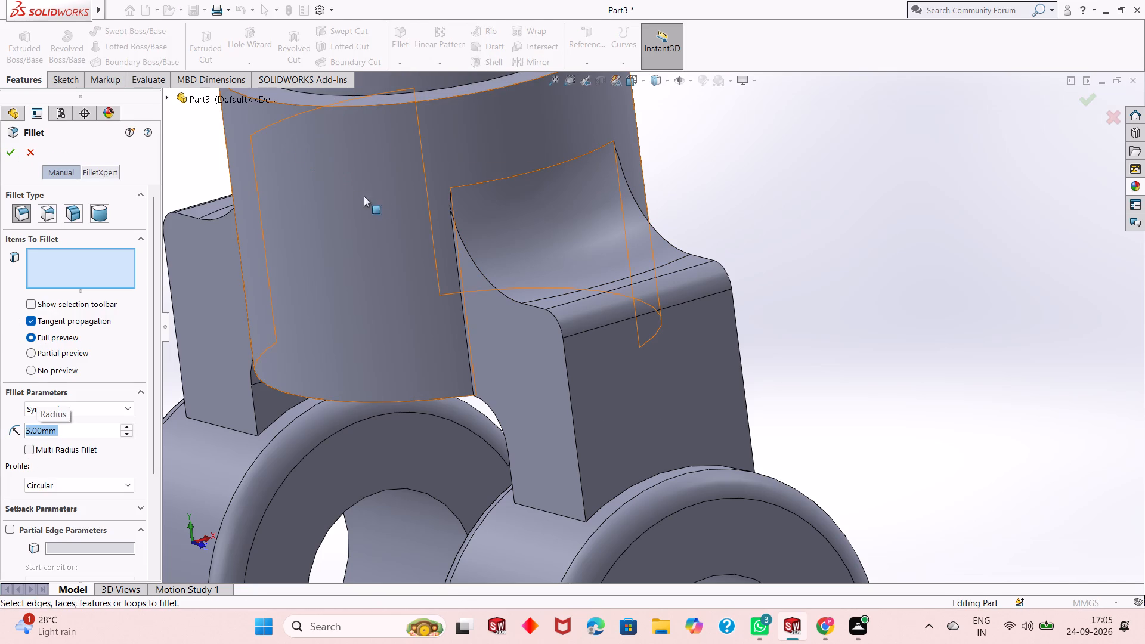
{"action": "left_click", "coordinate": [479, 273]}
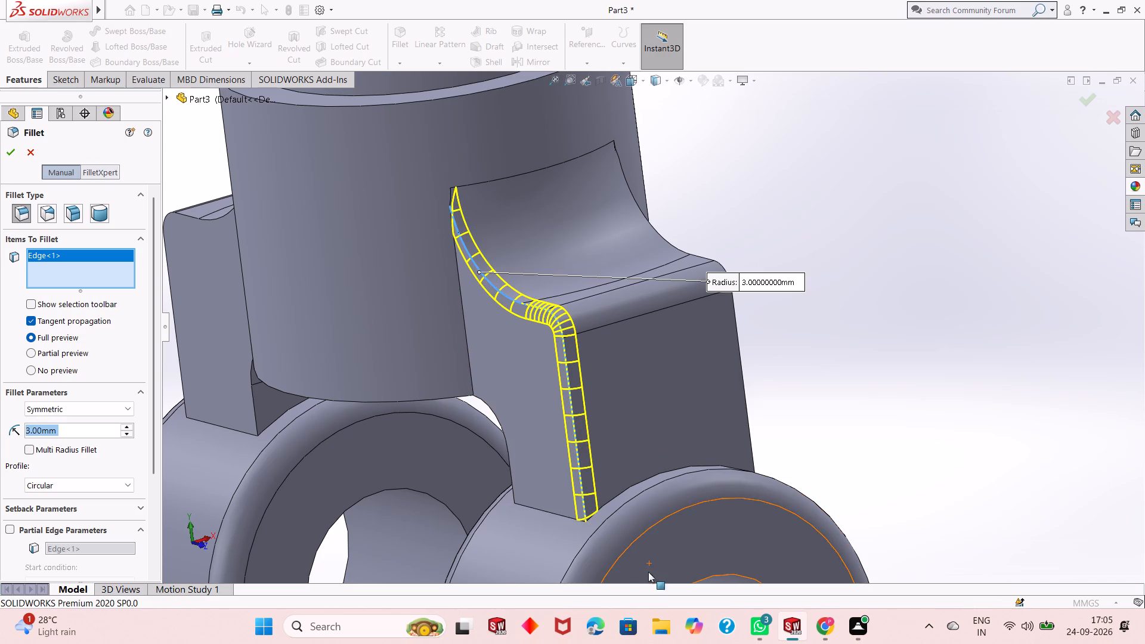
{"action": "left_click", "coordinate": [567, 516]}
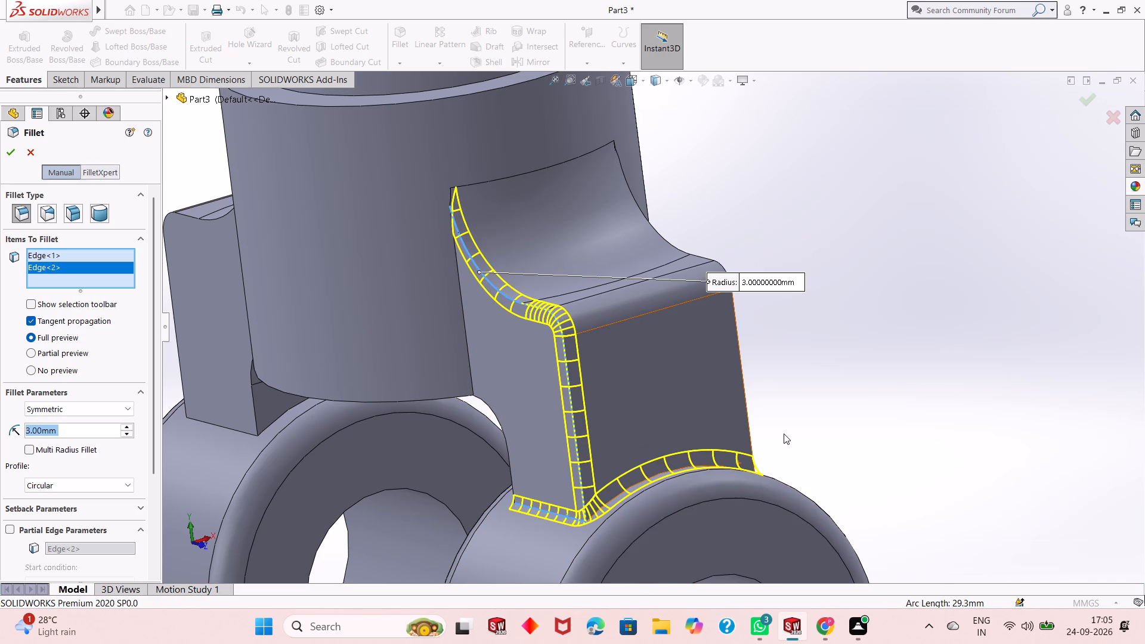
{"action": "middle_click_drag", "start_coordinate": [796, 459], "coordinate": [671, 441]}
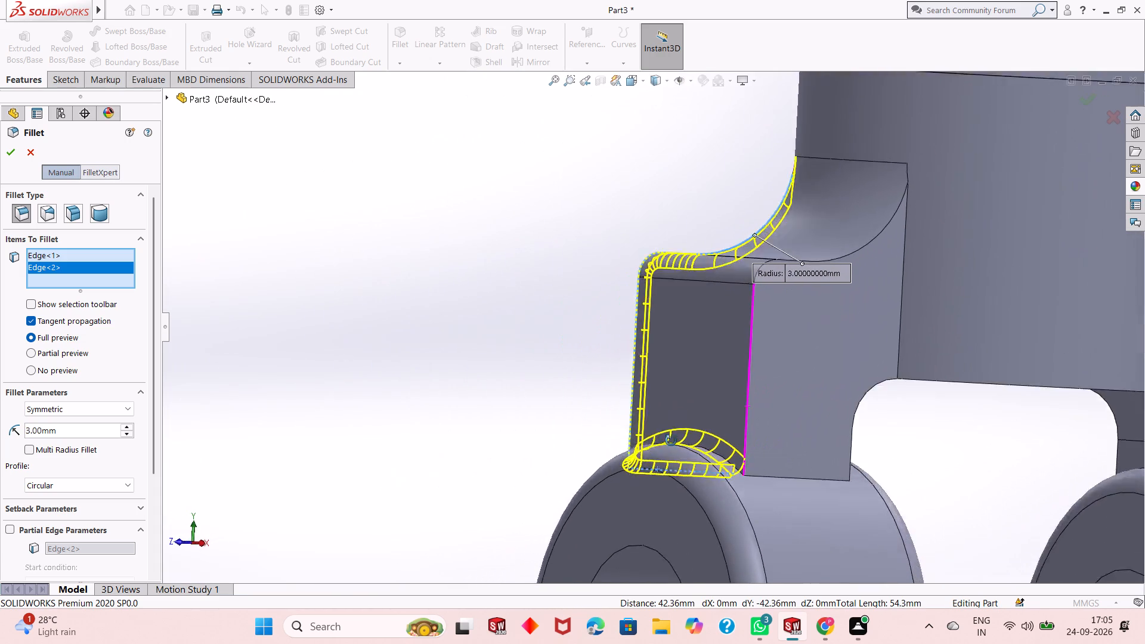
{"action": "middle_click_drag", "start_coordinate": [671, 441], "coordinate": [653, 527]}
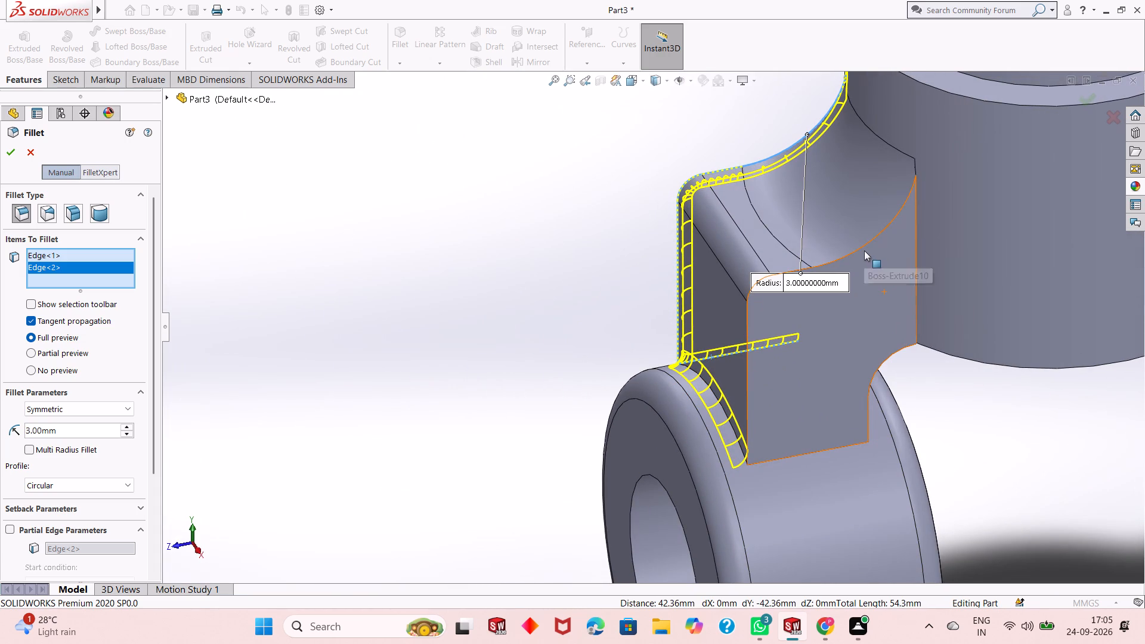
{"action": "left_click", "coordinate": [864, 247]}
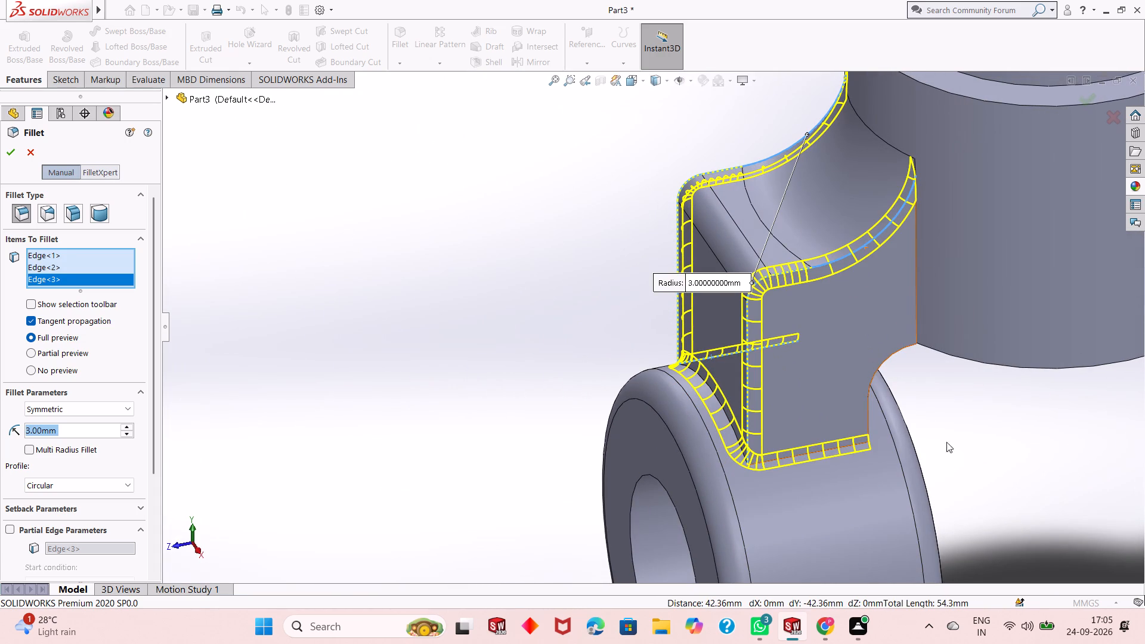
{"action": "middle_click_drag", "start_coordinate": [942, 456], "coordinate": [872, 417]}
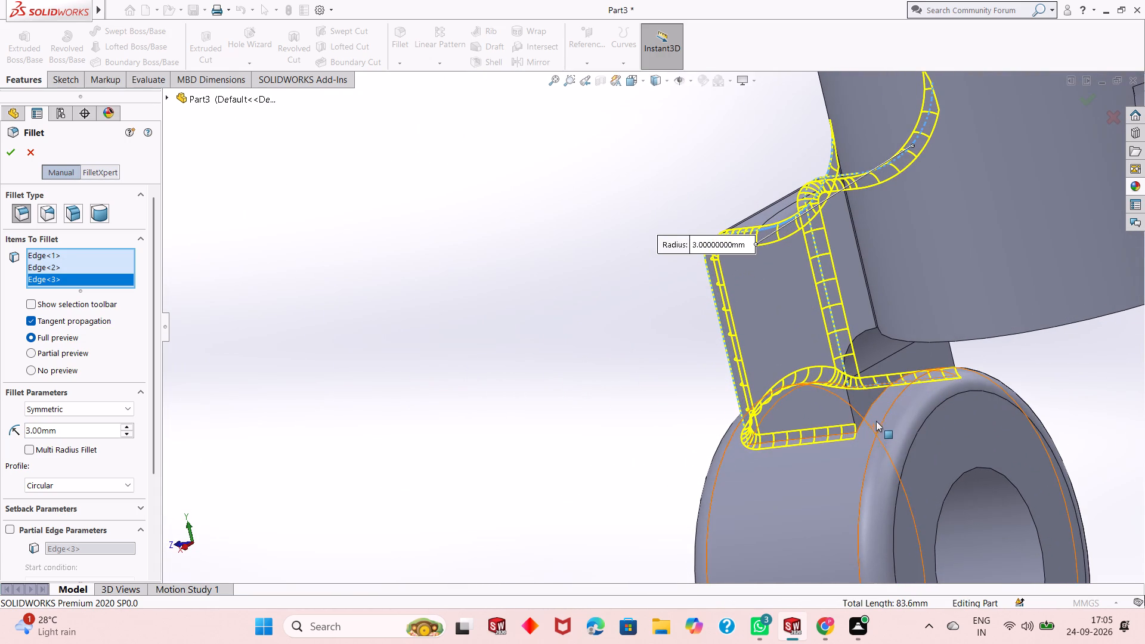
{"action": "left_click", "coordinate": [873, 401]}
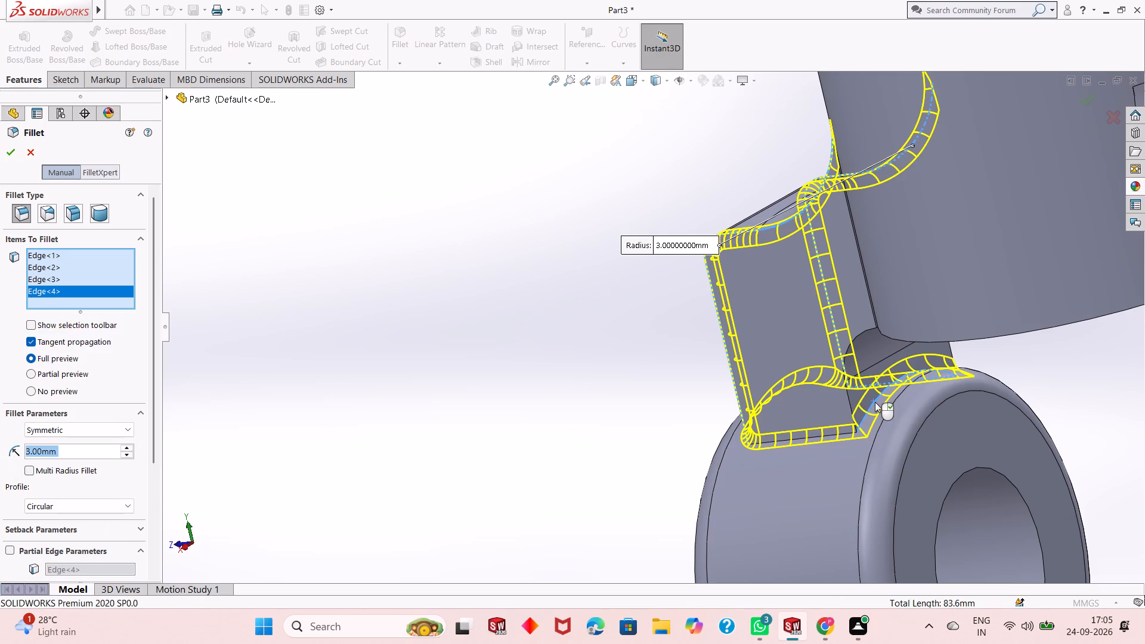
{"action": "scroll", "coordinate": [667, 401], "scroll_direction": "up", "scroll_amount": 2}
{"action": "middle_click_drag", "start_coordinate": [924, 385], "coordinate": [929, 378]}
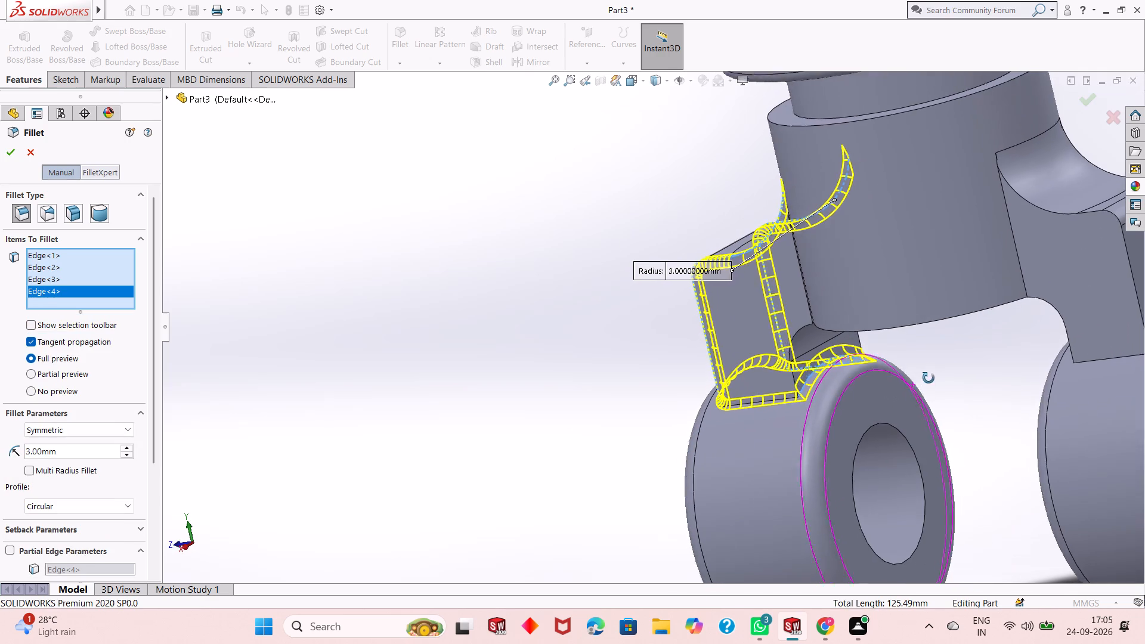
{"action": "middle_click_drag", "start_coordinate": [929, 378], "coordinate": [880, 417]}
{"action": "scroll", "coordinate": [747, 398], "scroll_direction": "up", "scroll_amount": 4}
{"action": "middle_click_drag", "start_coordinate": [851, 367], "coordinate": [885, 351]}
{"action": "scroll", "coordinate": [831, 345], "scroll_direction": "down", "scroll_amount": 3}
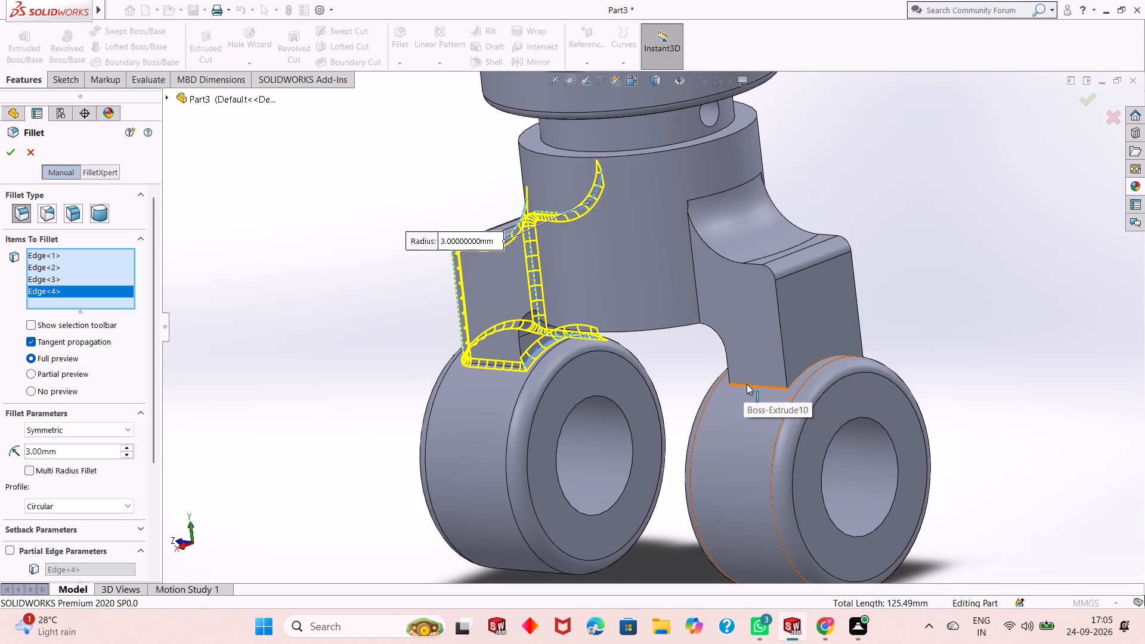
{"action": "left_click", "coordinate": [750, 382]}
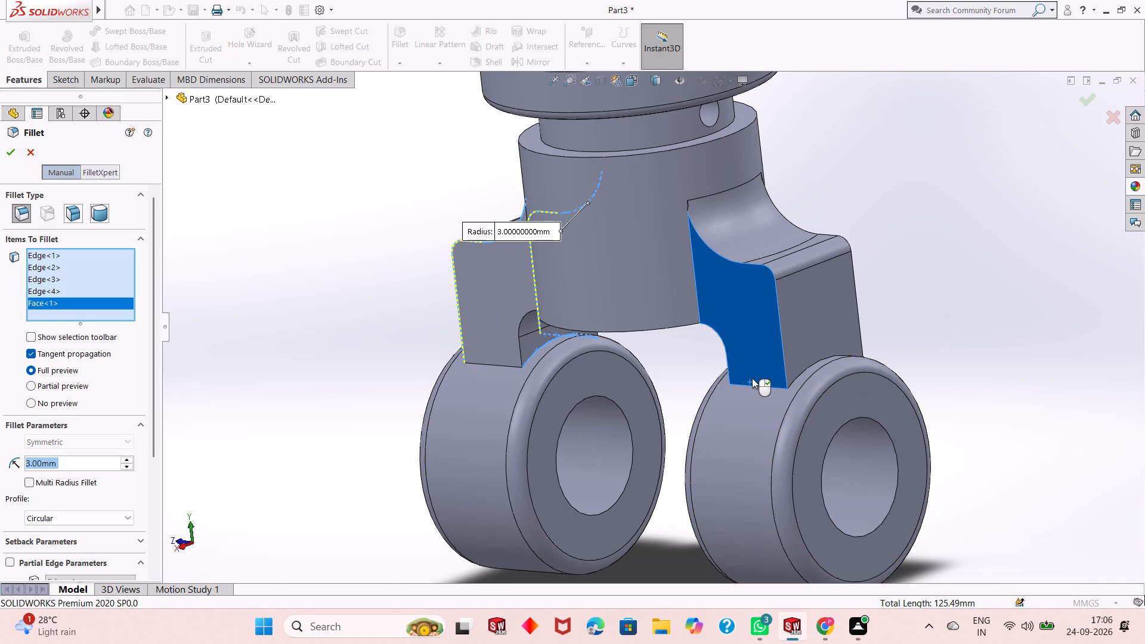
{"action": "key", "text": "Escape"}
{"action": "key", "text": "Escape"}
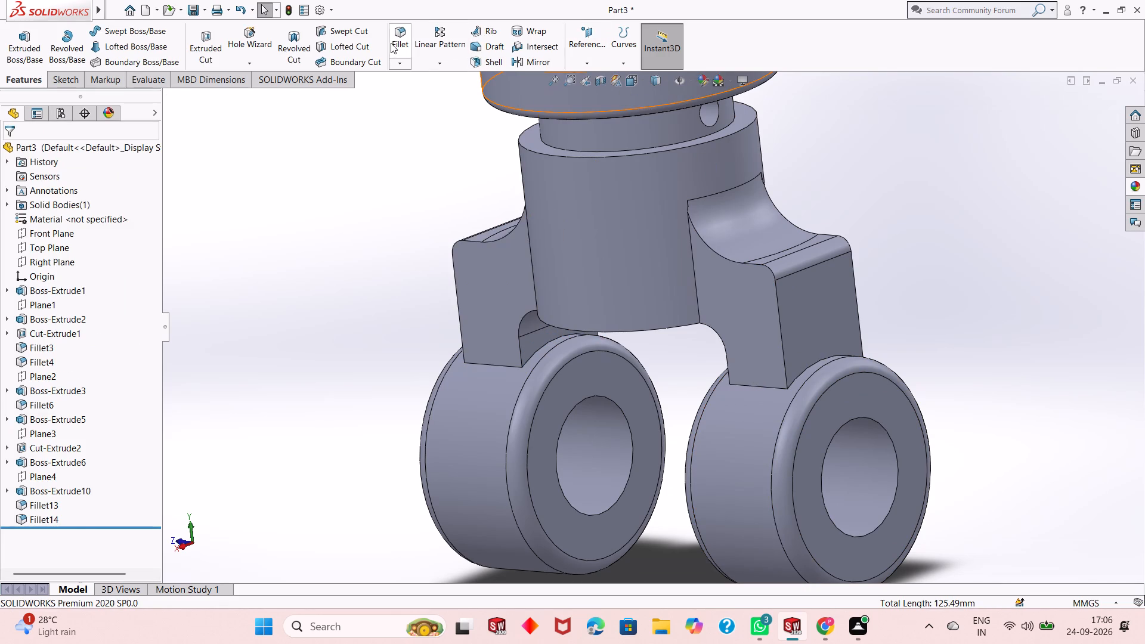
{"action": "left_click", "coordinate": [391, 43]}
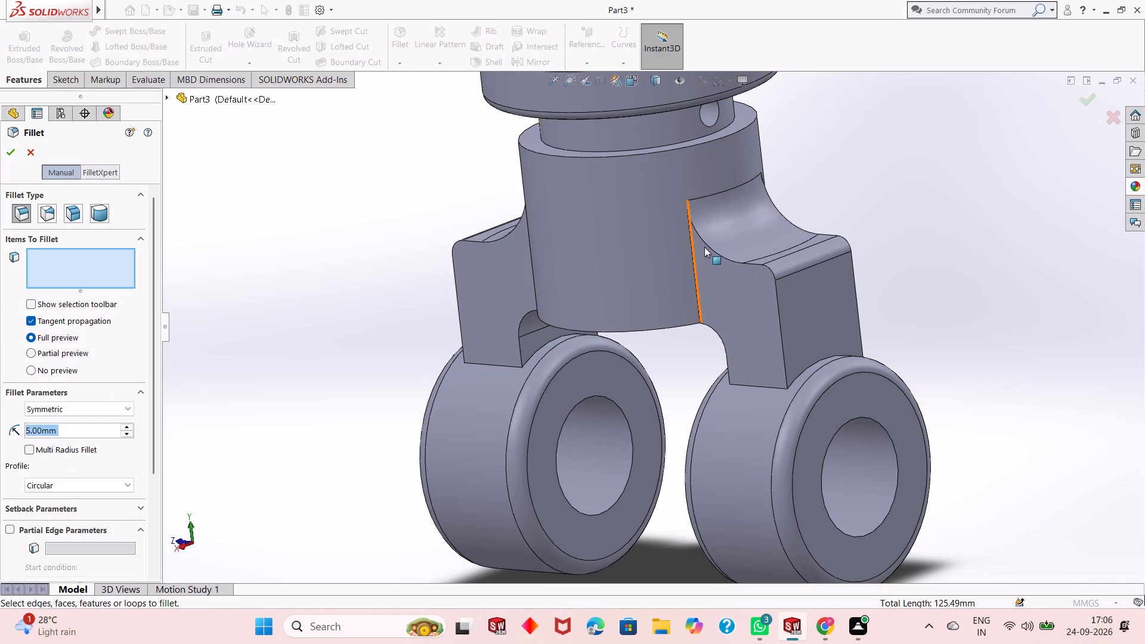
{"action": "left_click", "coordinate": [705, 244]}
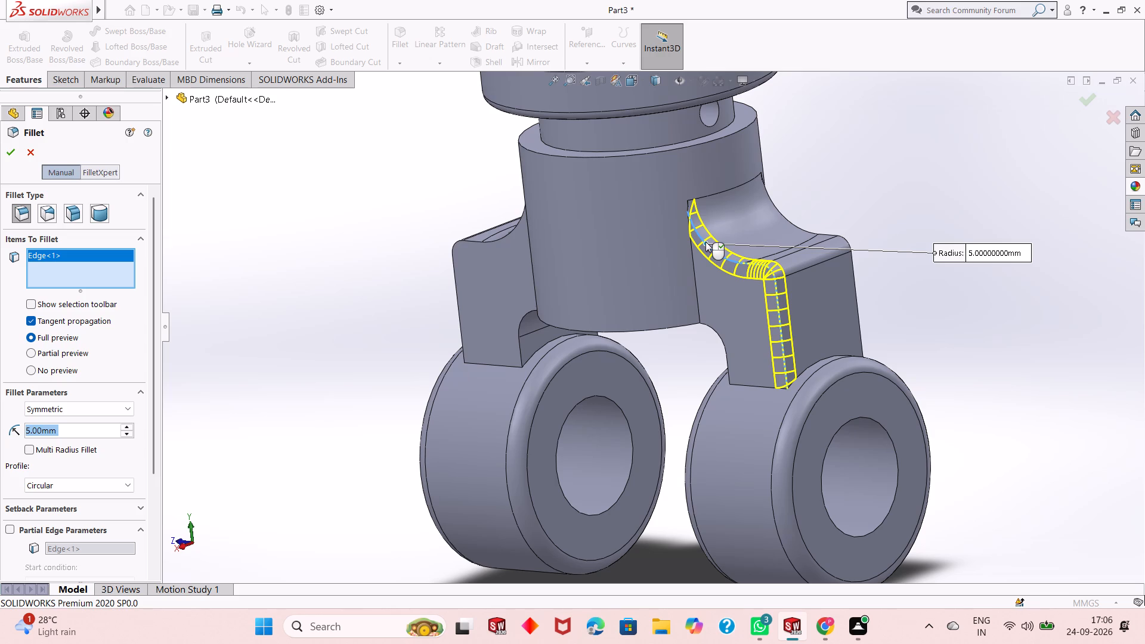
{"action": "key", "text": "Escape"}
Fillet one stepped block's two side edge chains and its outer and inner joints with the bored cylinder at 3 mm radius.
{"action": "scroll", "coordinate": [691, 281], "scroll_direction": "up", "scroll_amount": 2}
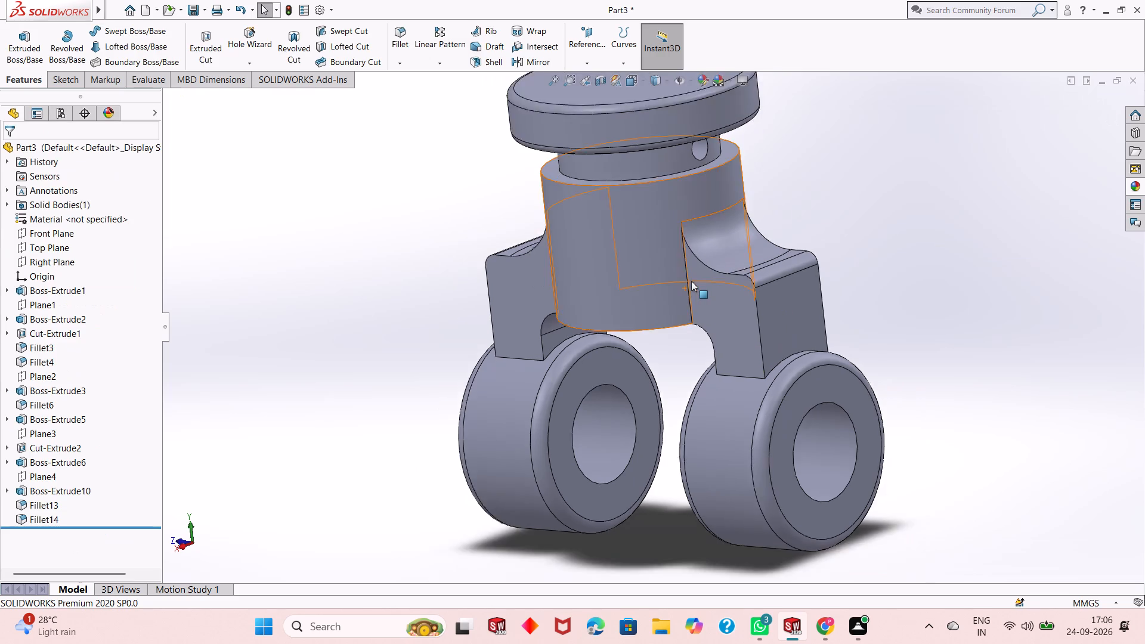
{"action": "scroll", "coordinate": [691, 281], "scroll_direction": "up", "scroll_amount": 2}
{"action": "scroll", "coordinate": [724, 234], "scroll_direction": "down", "scroll_amount": 2}
{"action": "scroll", "coordinate": [665, 339], "scroll_direction": "down", "scroll_amount": 1}
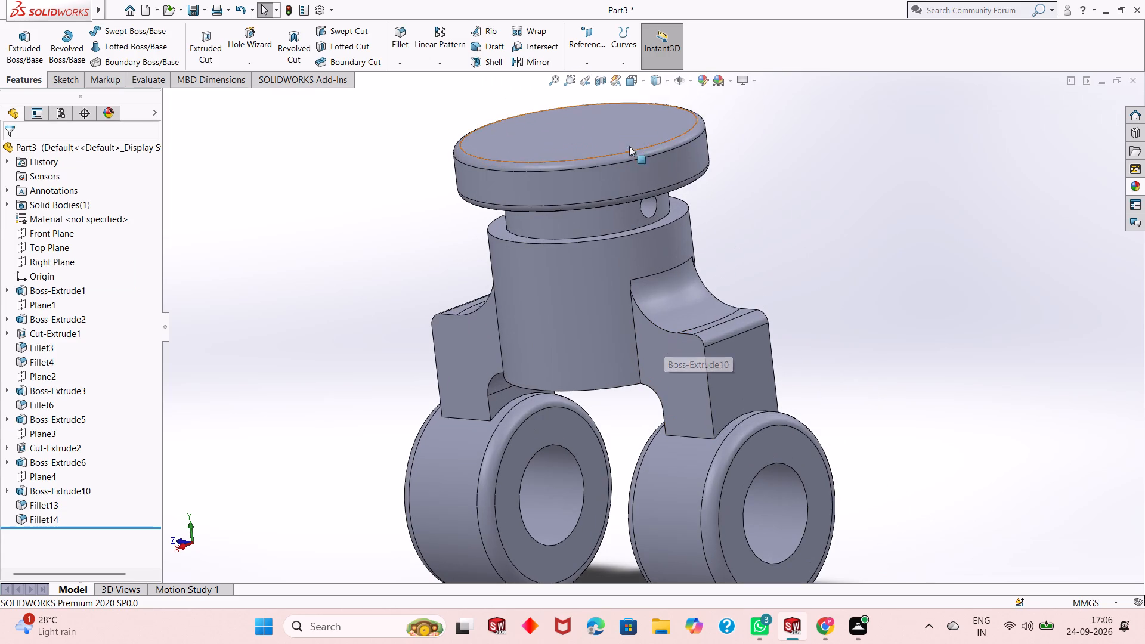
{"action": "left_click", "coordinate": [395, 37]}
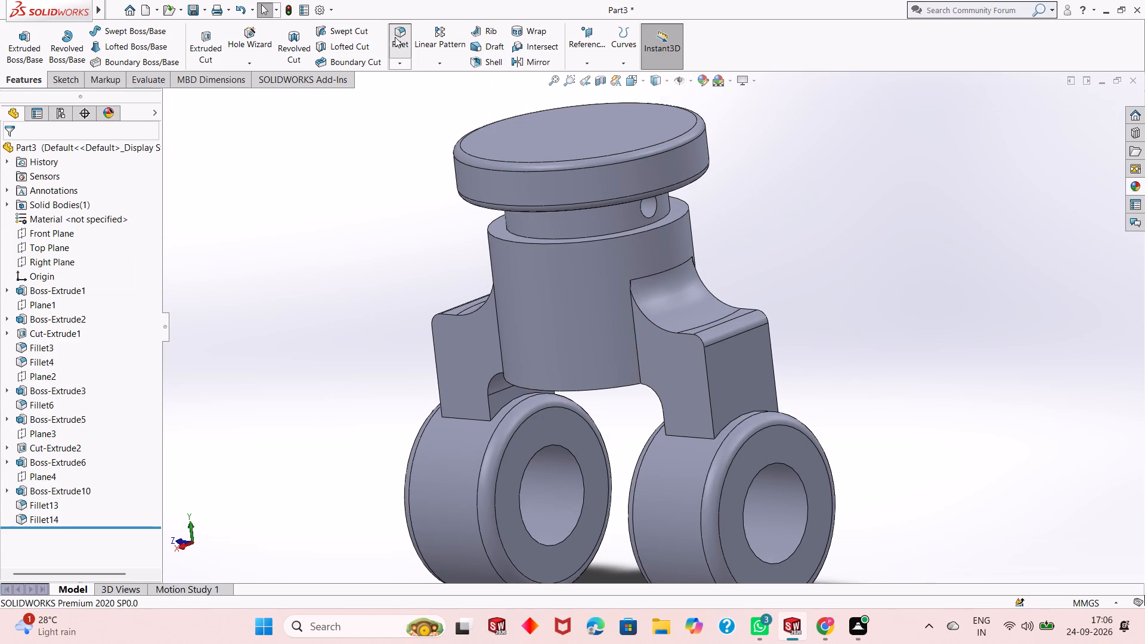
{"action": "key", "text": "3"}
{"action": "key", "text": "Return"}
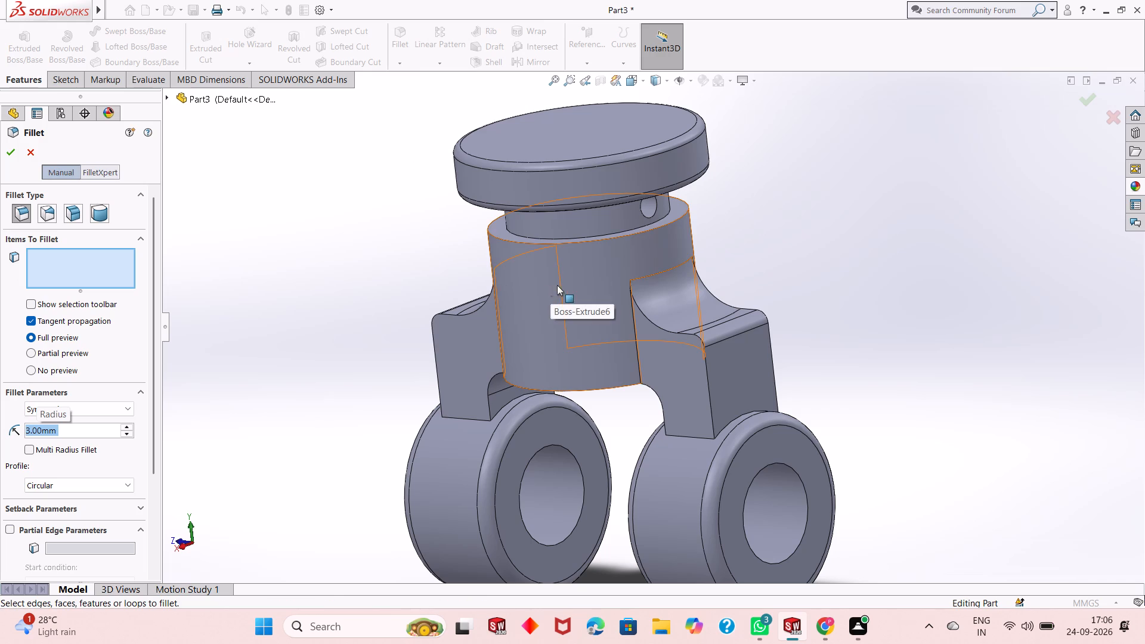
{"action": "left_click", "coordinate": [650, 323]}
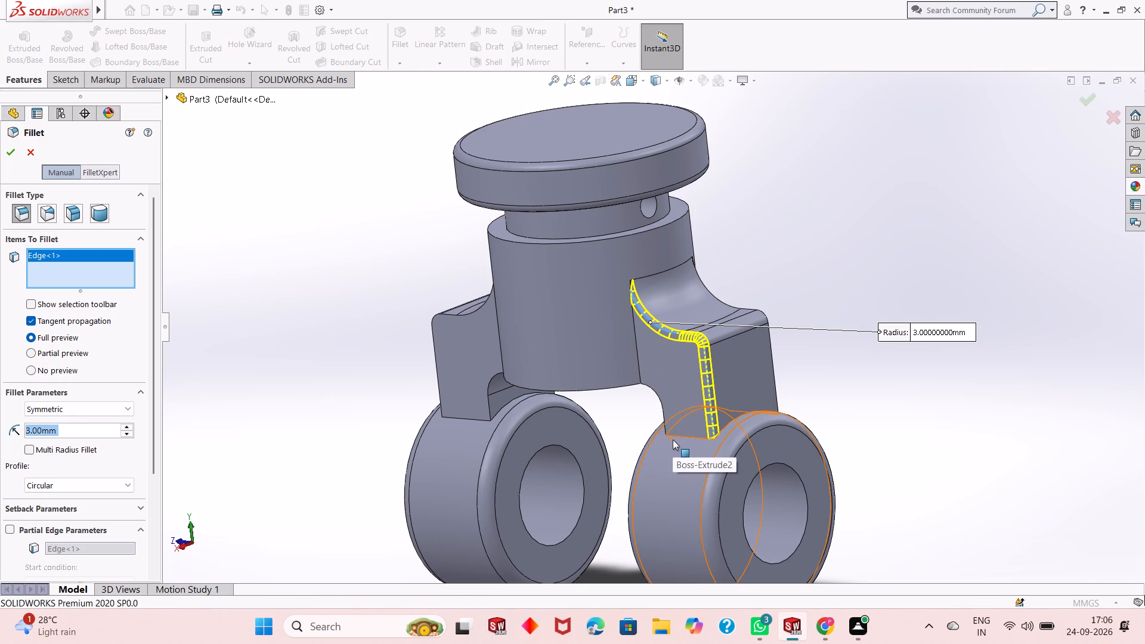
{"action": "scroll", "coordinate": [780, 445], "scroll_direction": "down", "scroll_amount": 2}
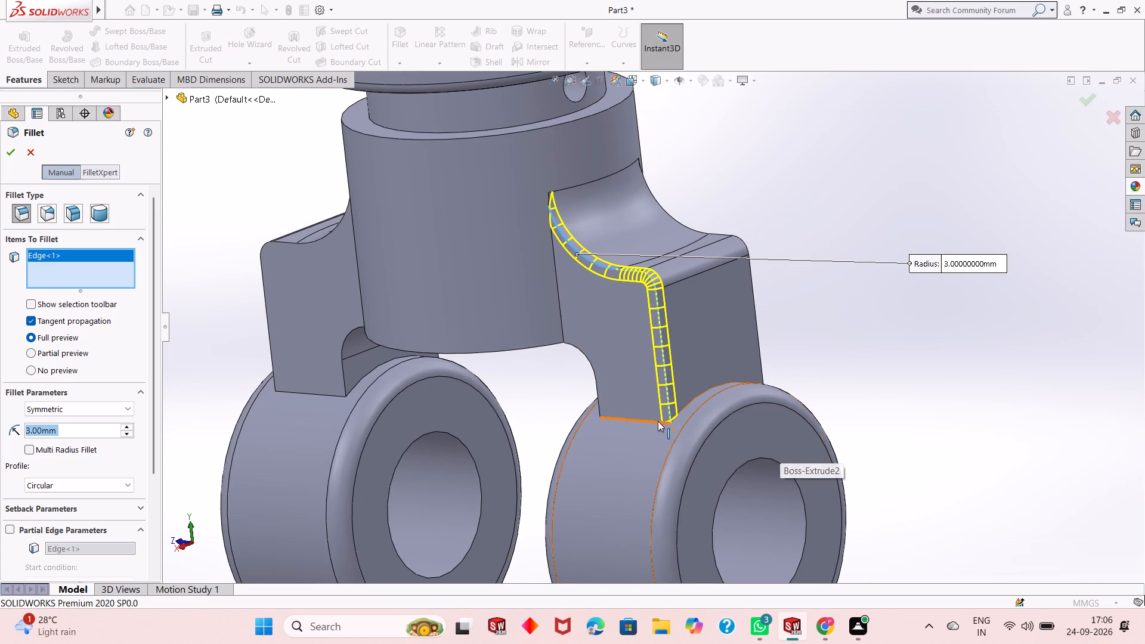
{"action": "left_click", "coordinate": [653, 420]}
{"action": "middle_click_drag", "start_coordinate": [823, 403], "coordinate": [807, 373]}
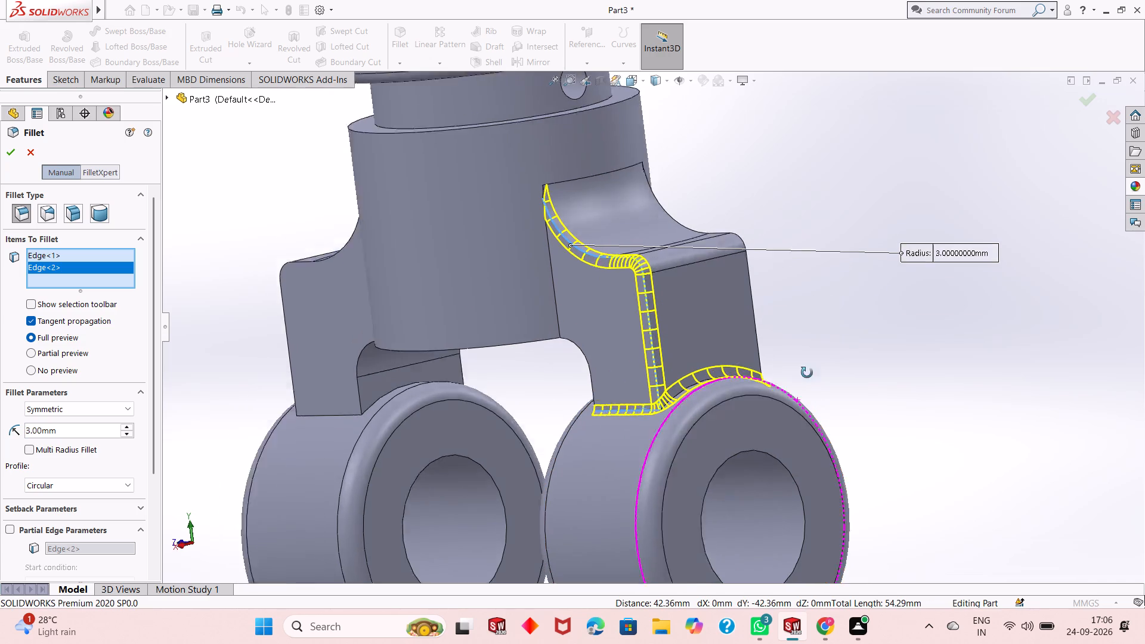
{"action": "middle_click_drag", "start_coordinate": [807, 373], "coordinate": [665, 441]}
{"action": "scroll", "coordinate": [916, 185], "scroll_direction": "down", "scroll_amount": 2}
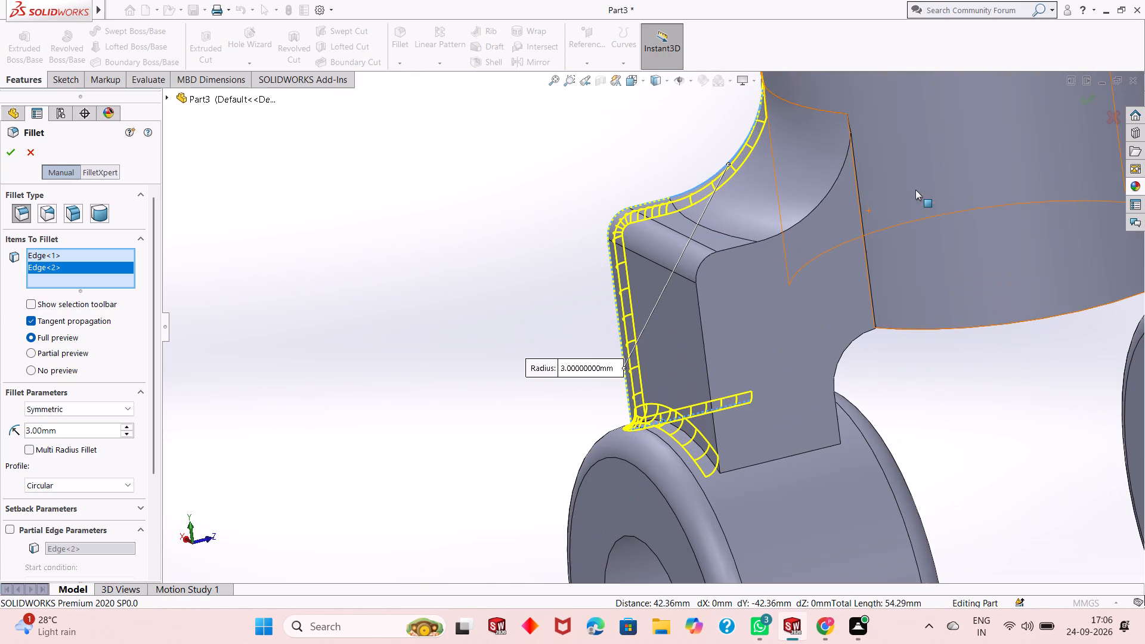
{"action": "left_click", "coordinate": [823, 200]}
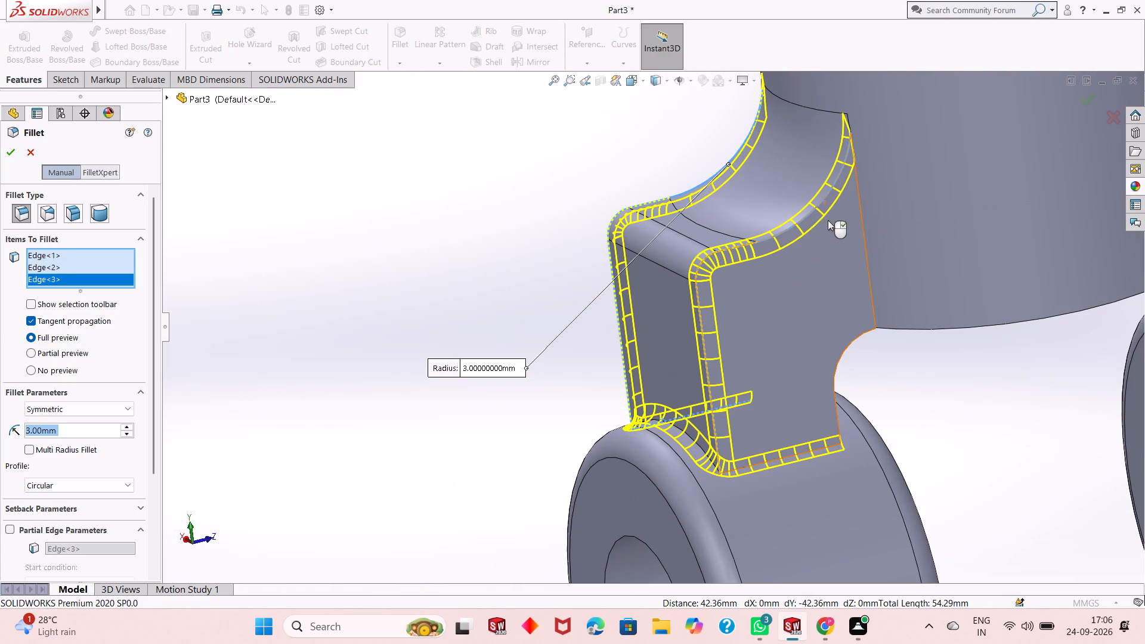
{"action": "scroll", "coordinate": [650, 407], "scroll_direction": "up", "scroll_amount": 1}
{"action": "middle_click_drag", "start_coordinate": [751, 419], "coordinate": [744, 367]}
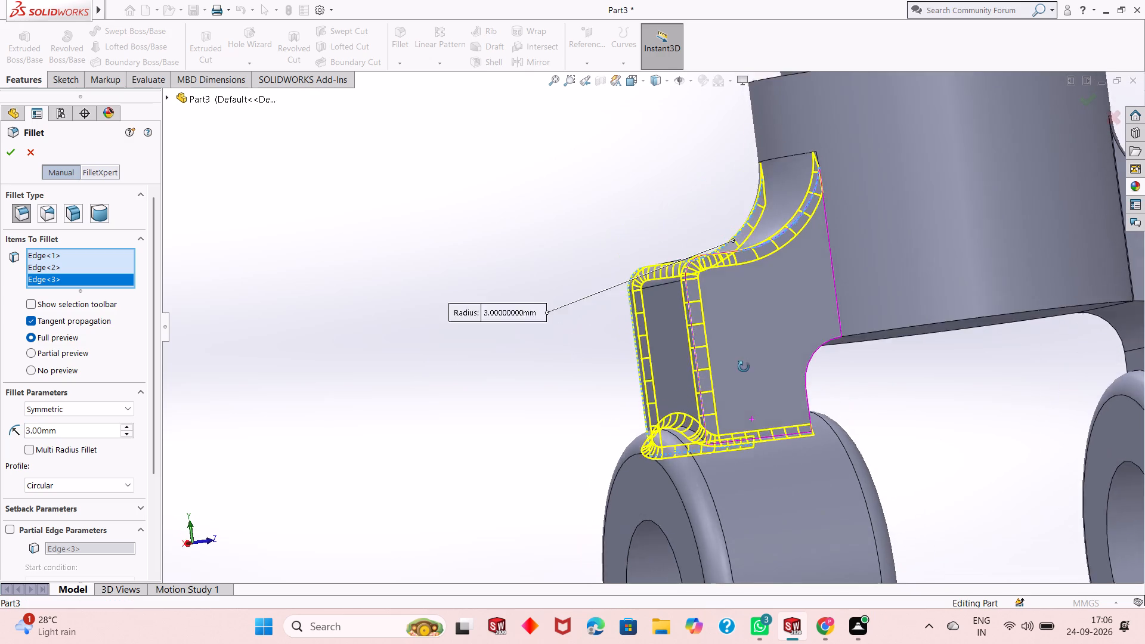
{"action": "middle_click_drag", "start_coordinate": [744, 367], "coordinate": [684, 417]}
{"action": "scroll", "coordinate": [909, 383], "scroll_direction": "down", "scroll_amount": 3}
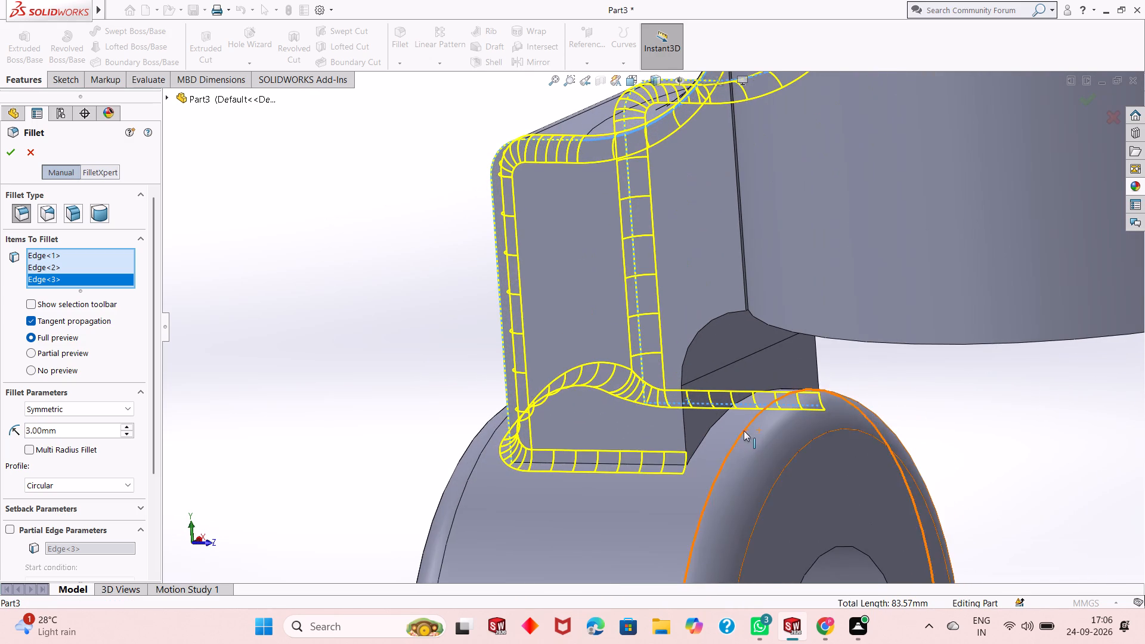
{"action": "left_click", "coordinate": [713, 422]}
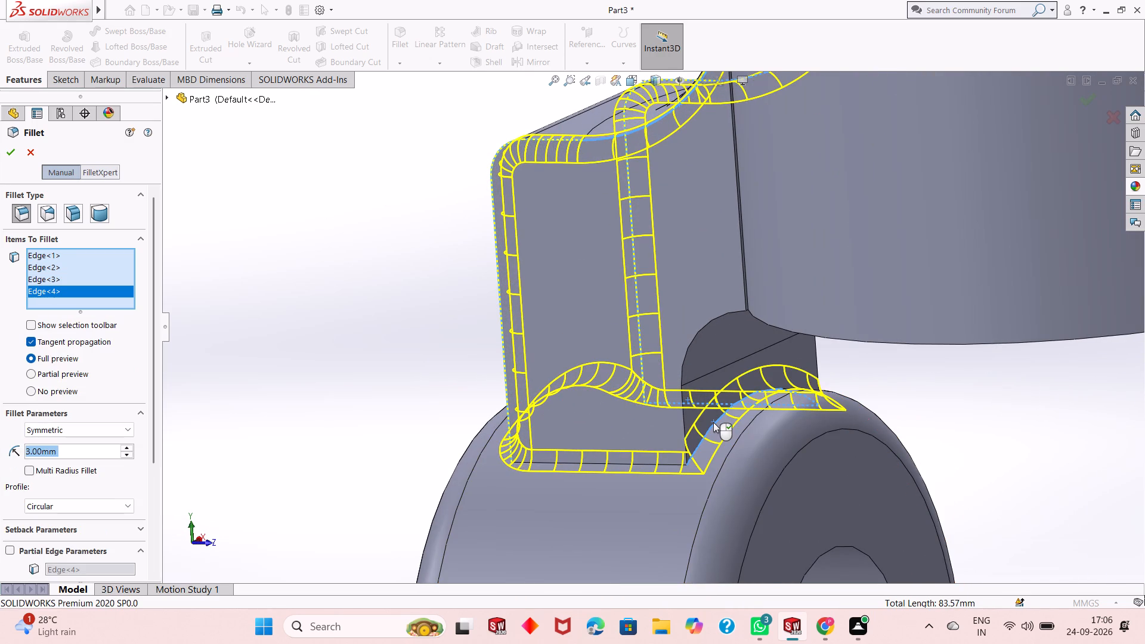
{"action": "scroll", "coordinate": [689, 450], "scroll_direction": "up", "scroll_amount": 2}
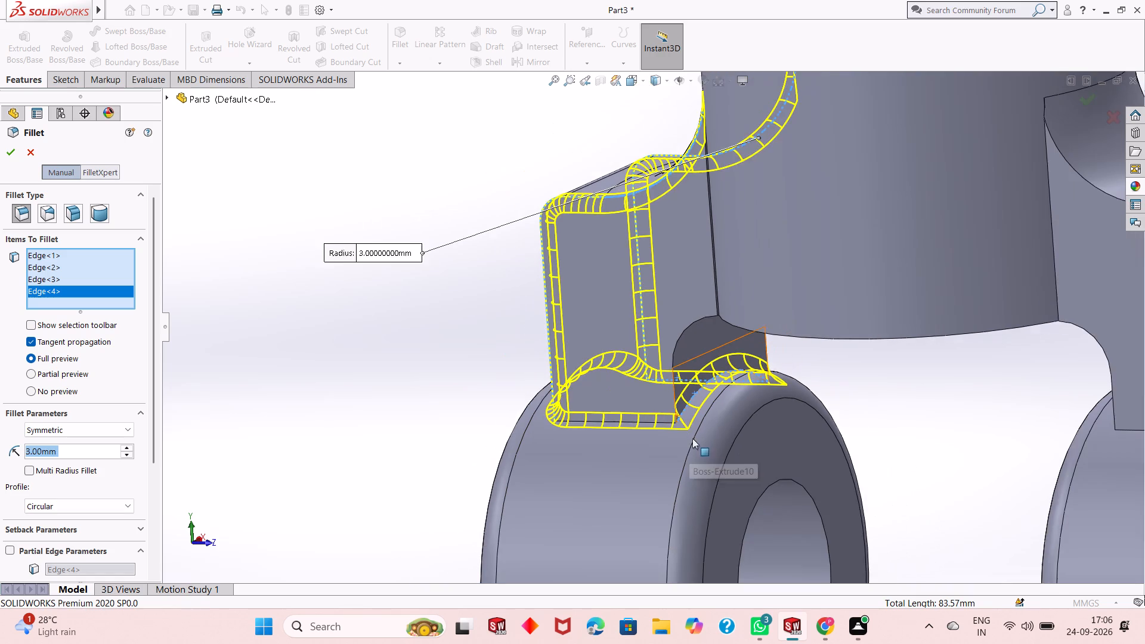
{"action": "middle_click_drag", "start_coordinate": [695, 408], "coordinate": [758, 388]}
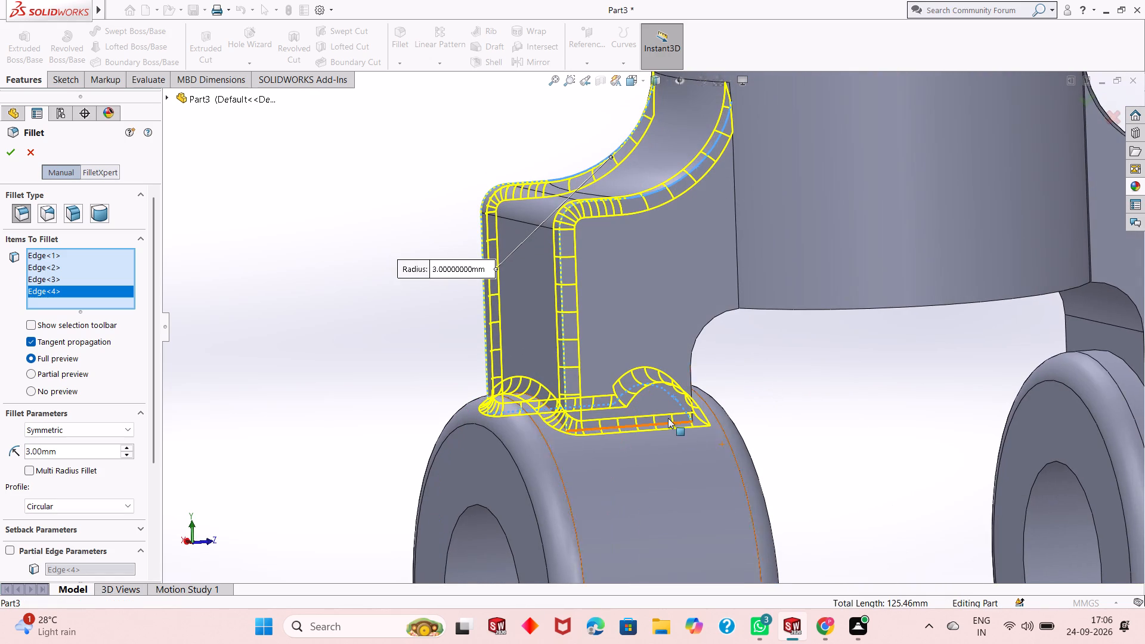
{"action": "scroll", "coordinate": [666, 416], "scroll_direction": "up", "scroll_amount": 1}
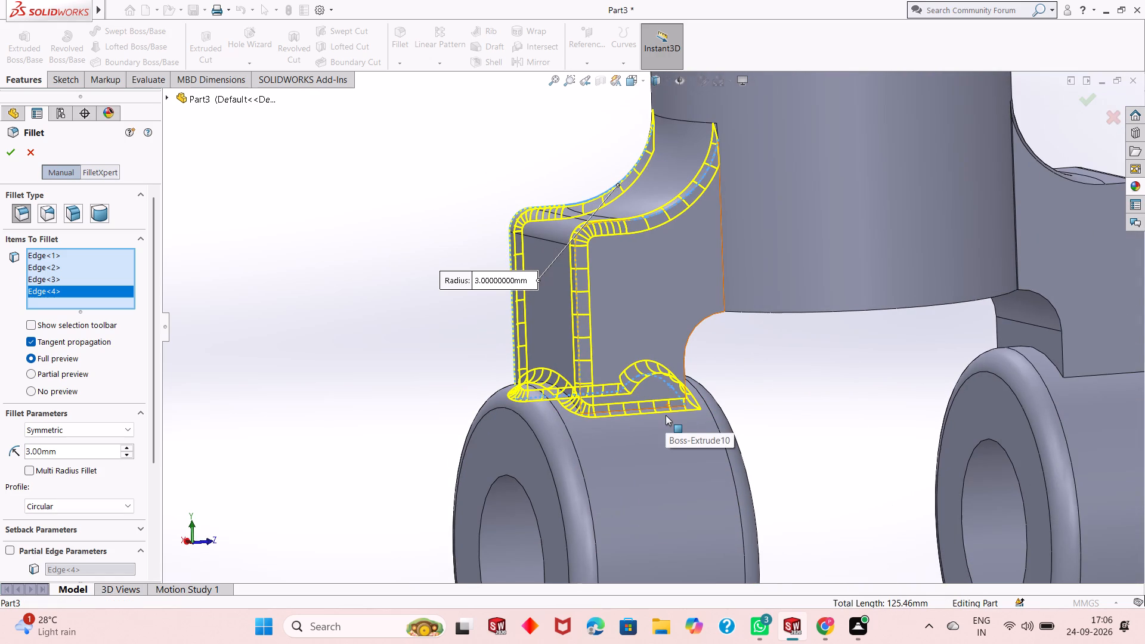
{"action": "left_click", "coordinate": [9, 152]}
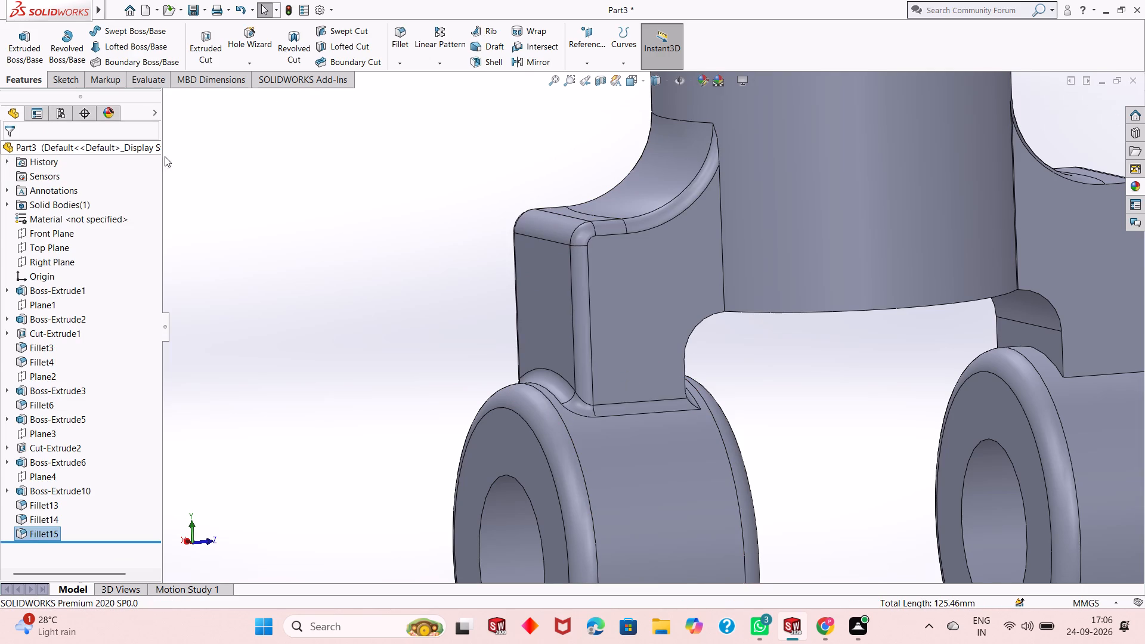
Examine the filleted block, its joint with the bored cylinder and the opposite block from several sides.
{"action": "scroll", "coordinate": [380, 281], "scroll_direction": "up", "scroll_amount": 3}
{"action": "scroll", "coordinate": [1045, 286], "scroll_direction": "down", "scroll_amount": 2}
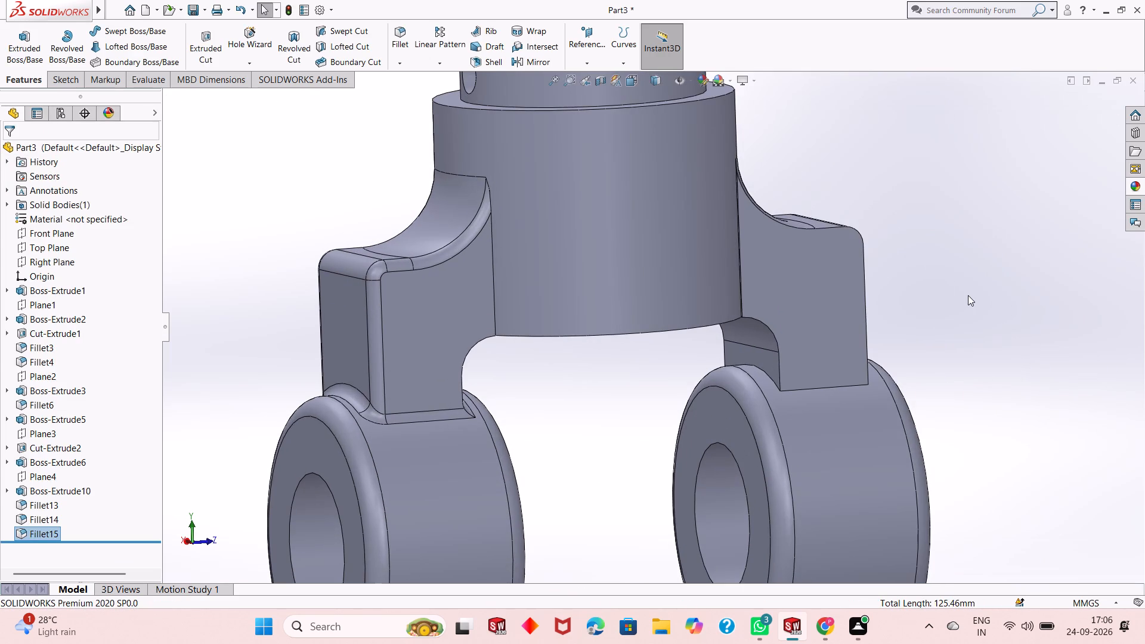
{"action": "middle_click_drag", "start_coordinate": [558, 380], "coordinate": [573, 398]}
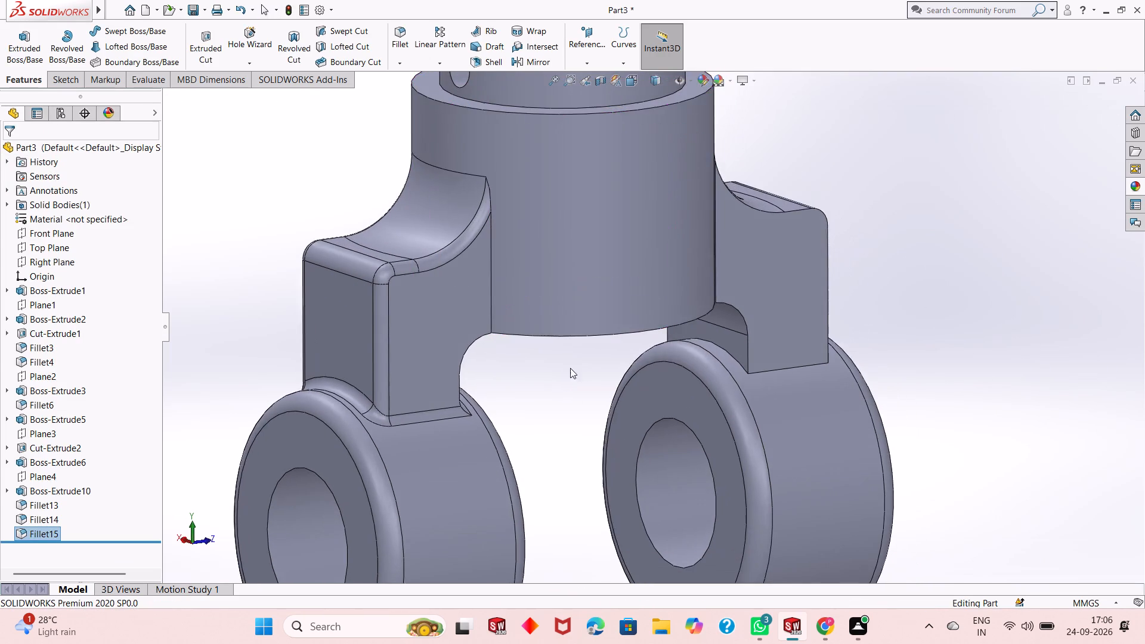
{"action": "middle_click_drag", "start_coordinate": [570, 360], "coordinate": [597, 398]}
{"action": "scroll", "coordinate": [558, 362], "scroll_direction": "down", "scroll_amount": 3}
{"action": "scroll", "coordinate": [524, 378], "scroll_direction": "up", "scroll_amount": 3}
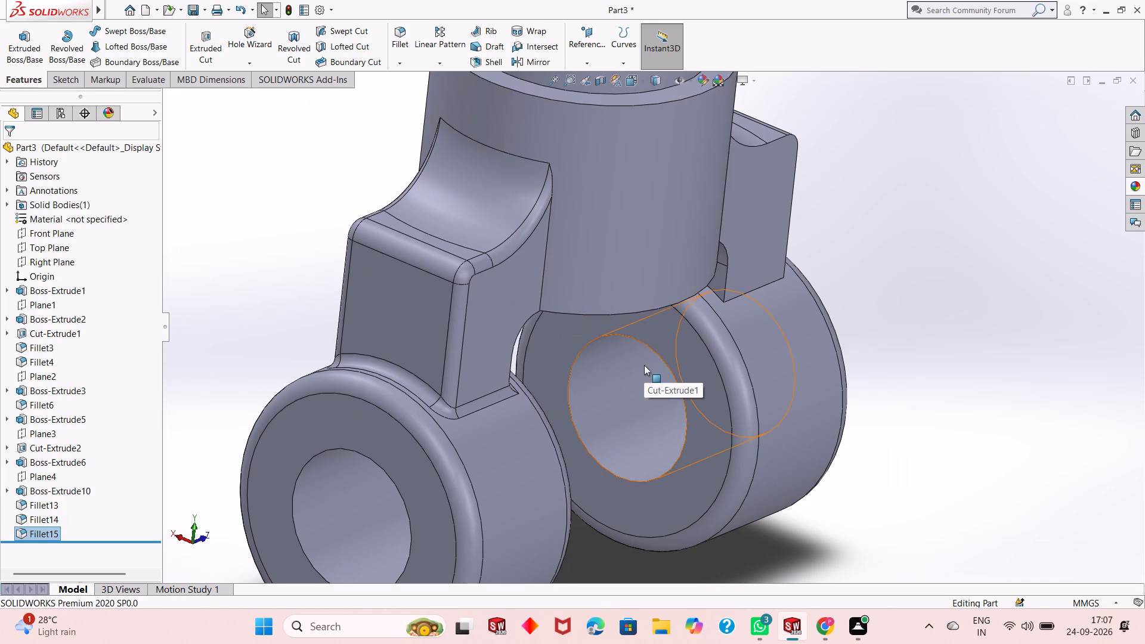
{"action": "scroll", "coordinate": [652, 457], "scroll_direction": "up", "scroll_amount": 2}
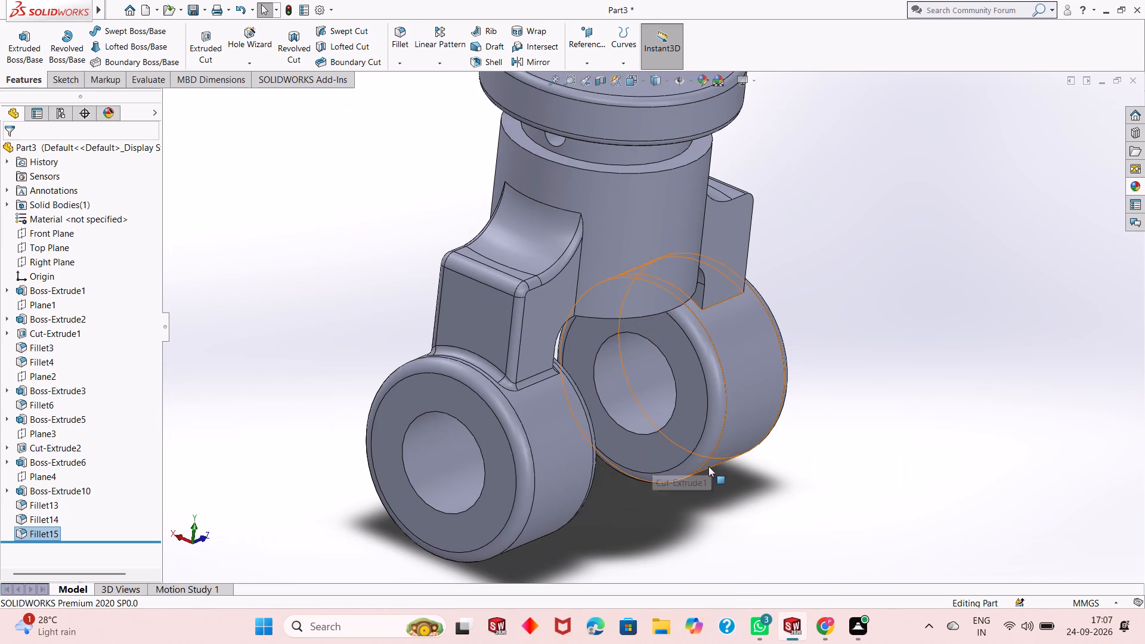
{"action": "middle_click_drag", "start_coordinate": [750, 469], "coordinate": [556, 401]}
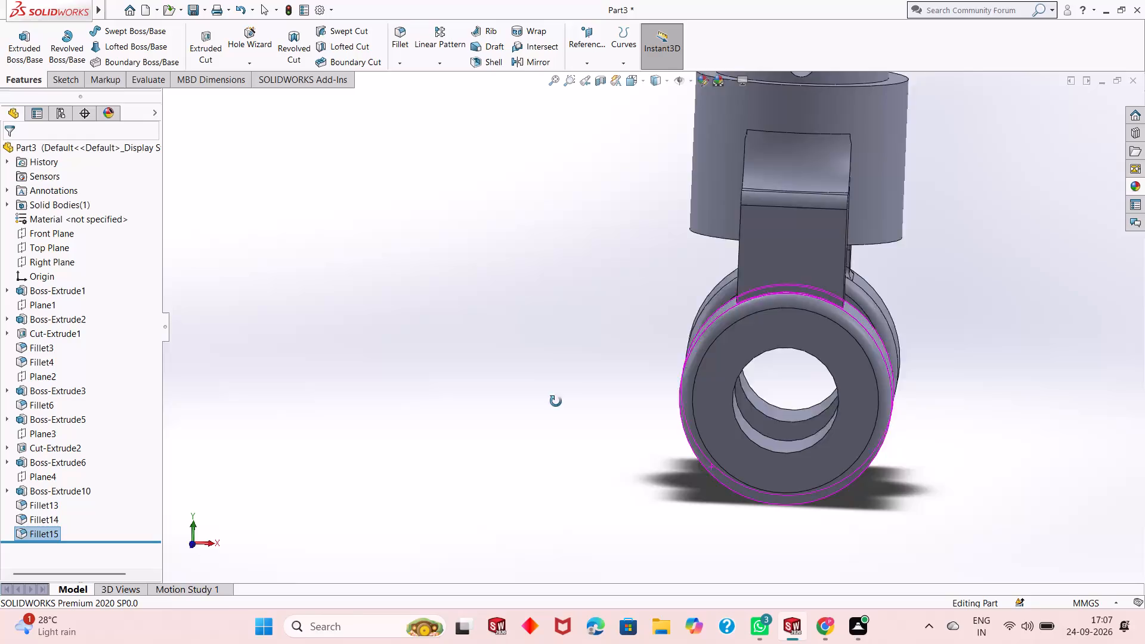
{"action": "middle_click_drag", "start_coordinate": [556, 401], "coordinate": [530, 401]}
{"action": "scroll", "coordinate": [575, 388], "scroll_direction": "up", "scroll_amount": 1}
{"action": "scroll", "coordinate": [857, 215], "scroll_direction": "down", "scroll_amount": 3}
{"action": "scroll", "coordinate": [946, 355], "scroll_direction": "up", "scroll_amount": 3}
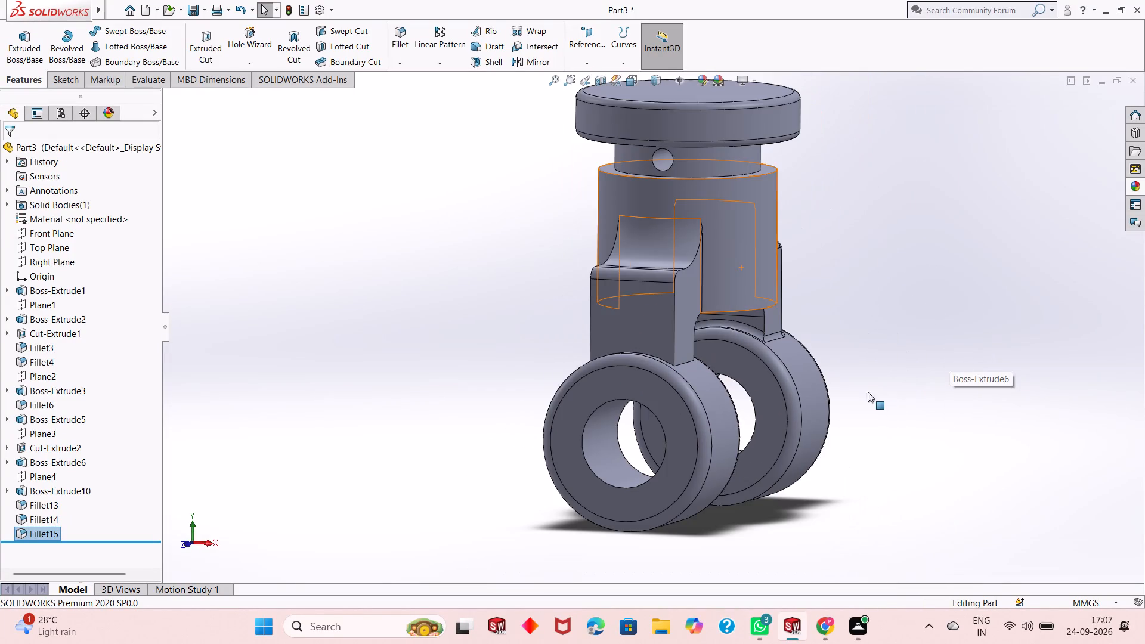
Fillet the opposite stepped block's two side edge chains and its outer and inner joints with its bored cylinder at 3 mm radius.
{"action": "middle_click_drag", "start_coordinate": [855, 392], "coordinate": [804, 417]}
{"action": "scroll", "coordinate": [651, 225], "scroll_direction": "down", "scroll_amount": 1}
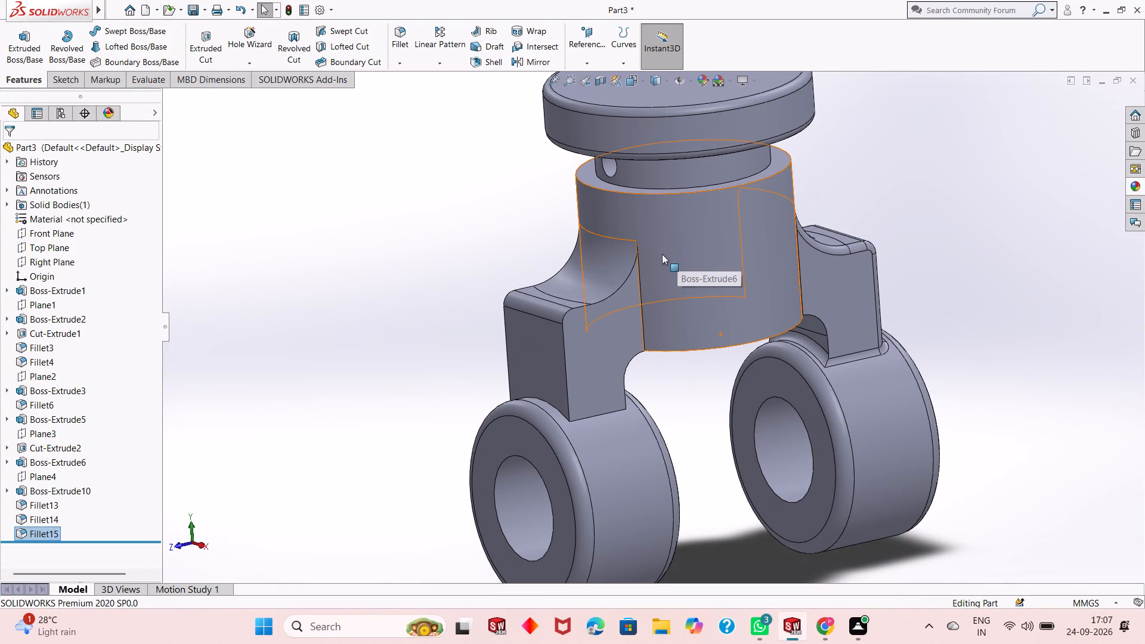
{"action": "left_click", "coordinate": [401, 44]}
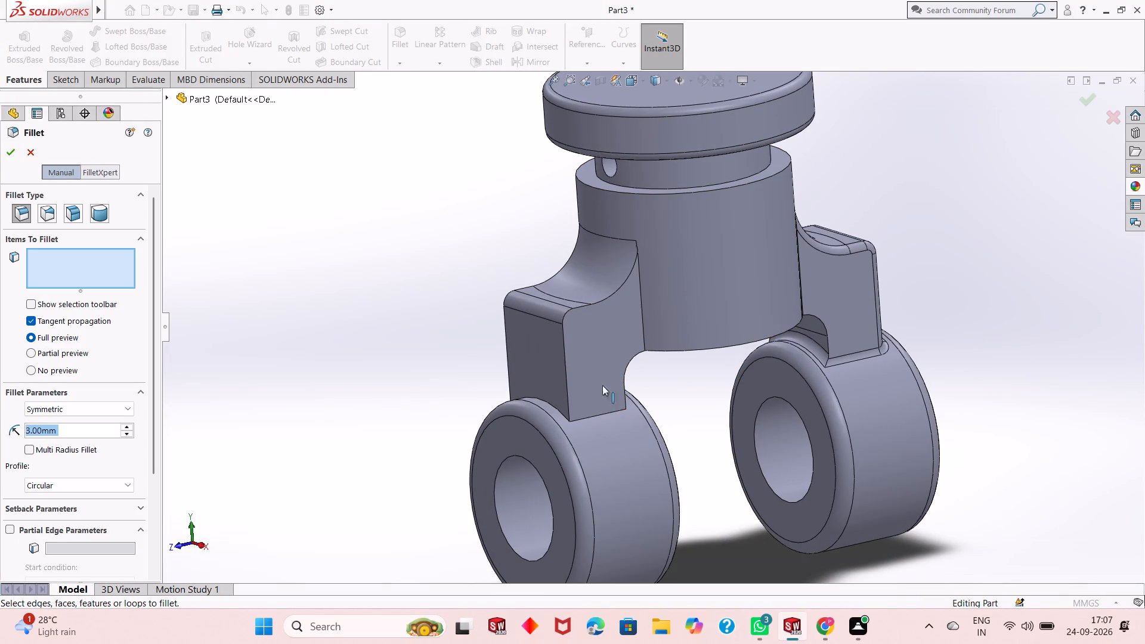
{"action": "left_click", "coordinate": [603, 298]}
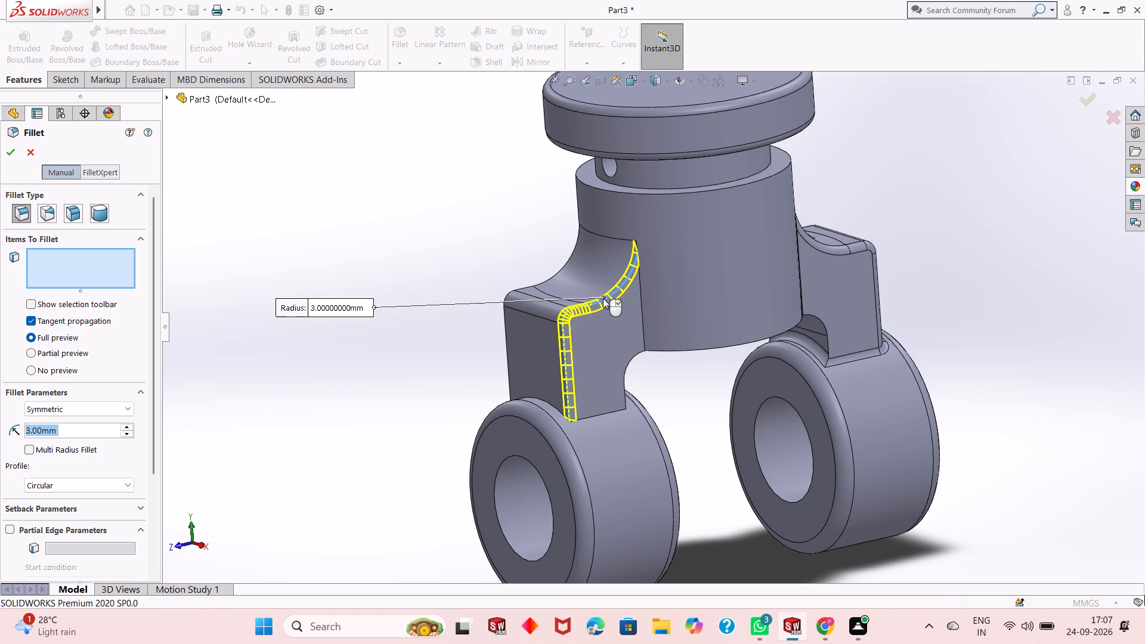
{"action": "left_click", "coordinate": [614, 411]}
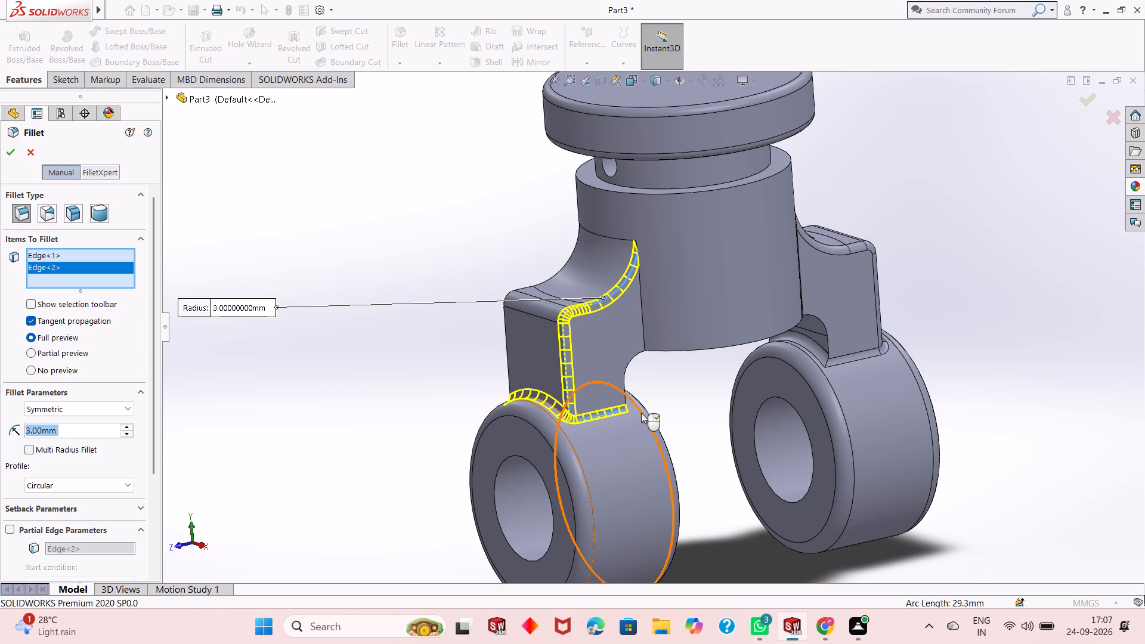
{"action": "middle_click_drag", "start_coordinate": [673, 408], "coordinate": [641, 416]}
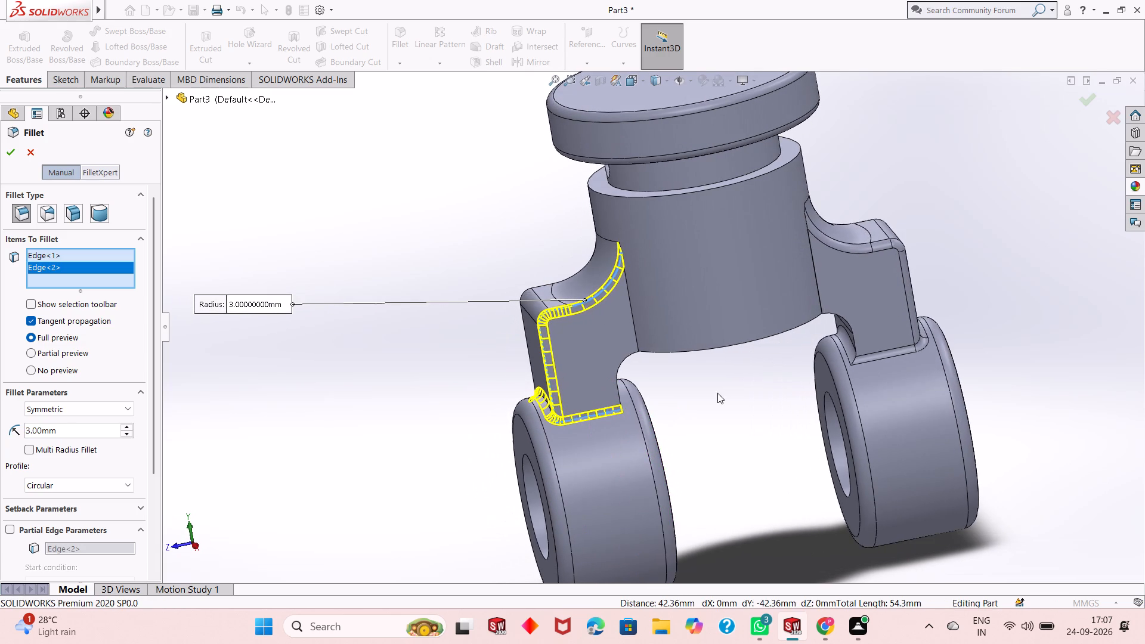
{"action": "middle_click_drag", "start_coordinate": [723, 393], "coordinate": [685, 408]}
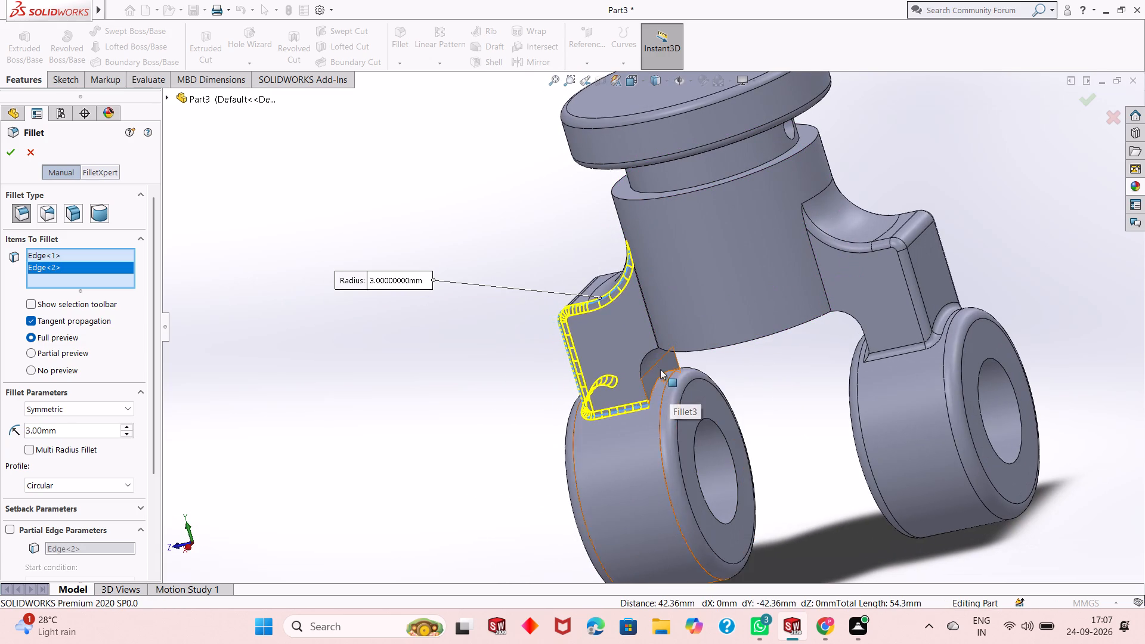
{"action": "left_click", "coordinate": [655, 384]}
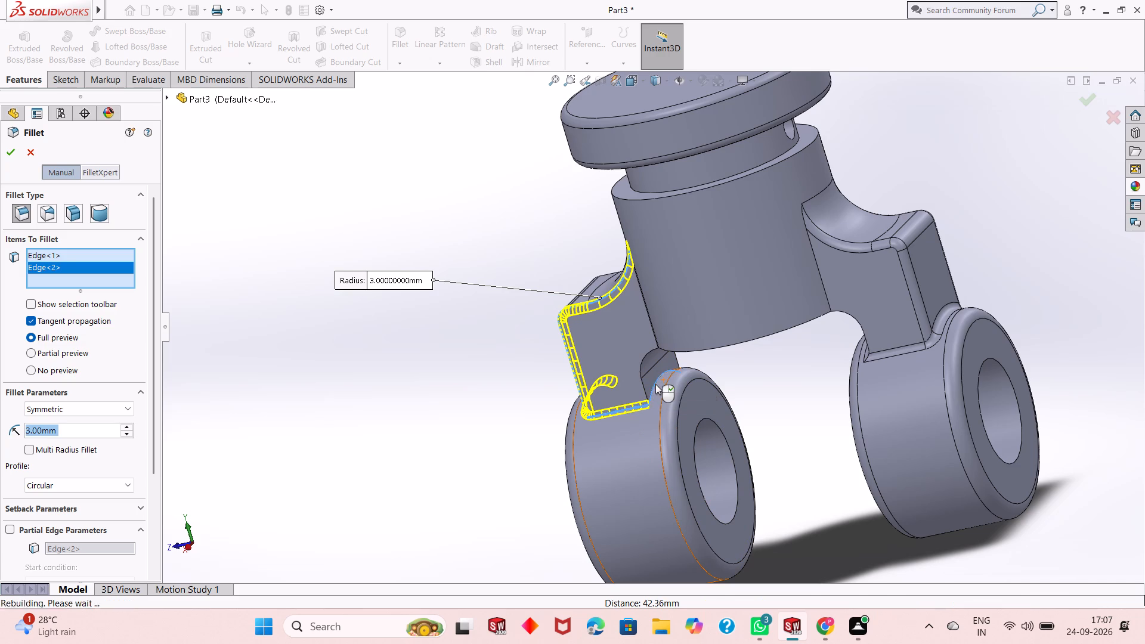
{"action": "middle_click_drag", "start_coordinate": [632, 419], "coordinate": [704, 392]}
{"action": "scroll", "coordinate": [735, 362], "scroll_direction": "up", "scroll_amount": 3}
{"action": "scroll", "coordinate": [866, 281], "scroll_direction": "down", "scroll_amount": 2}
{"action": "middle_click_drag", "start_coordinate": [700, 354], "coordinate": [867, 320]}
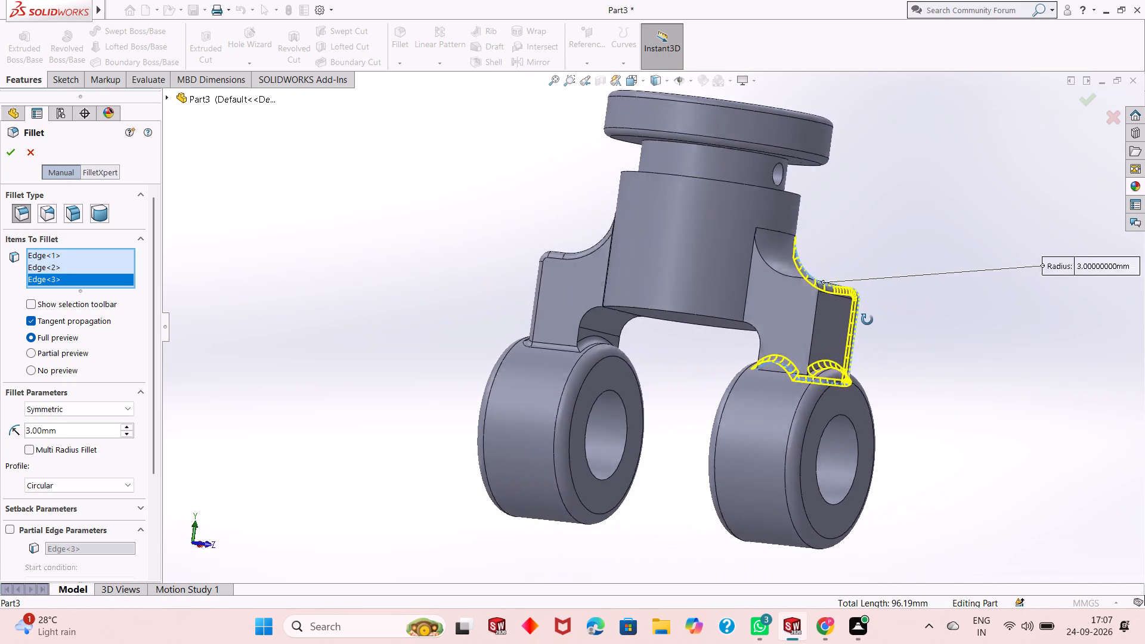
{"action": "middle_click_drag", "start_coordinate": [867, 320], "coordinate": [892, 441]}
{"action": "scroll", "coordinate": [858, 295], "scroll_direction": "down", "scroll_amount": 3}
{"action": "middle_click_drag", "start_coordinate": [909, 413], "coordinate": [861, 349]}
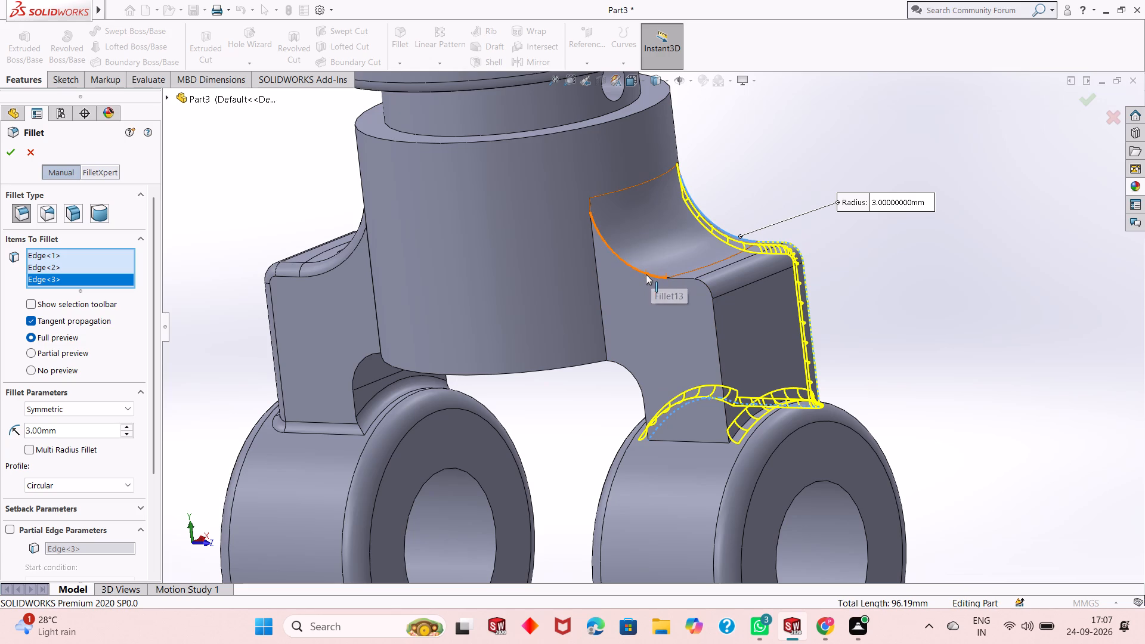
{"action": "left_click", "coordinate": [646, 274]}
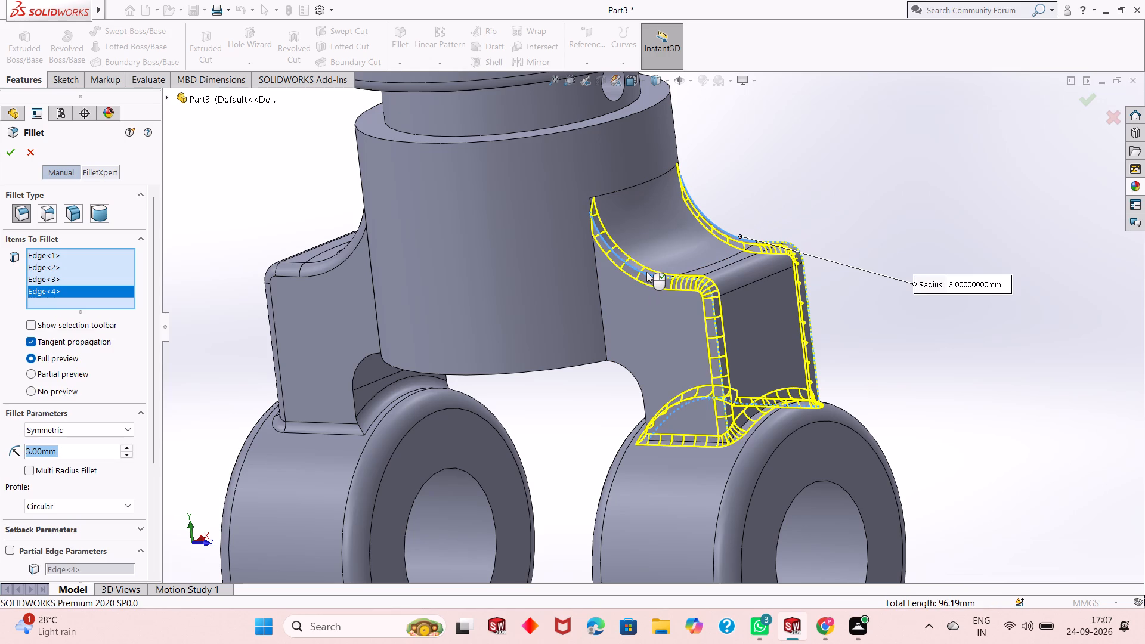
{"action": "left_click", "coordinate": [4, 153]}
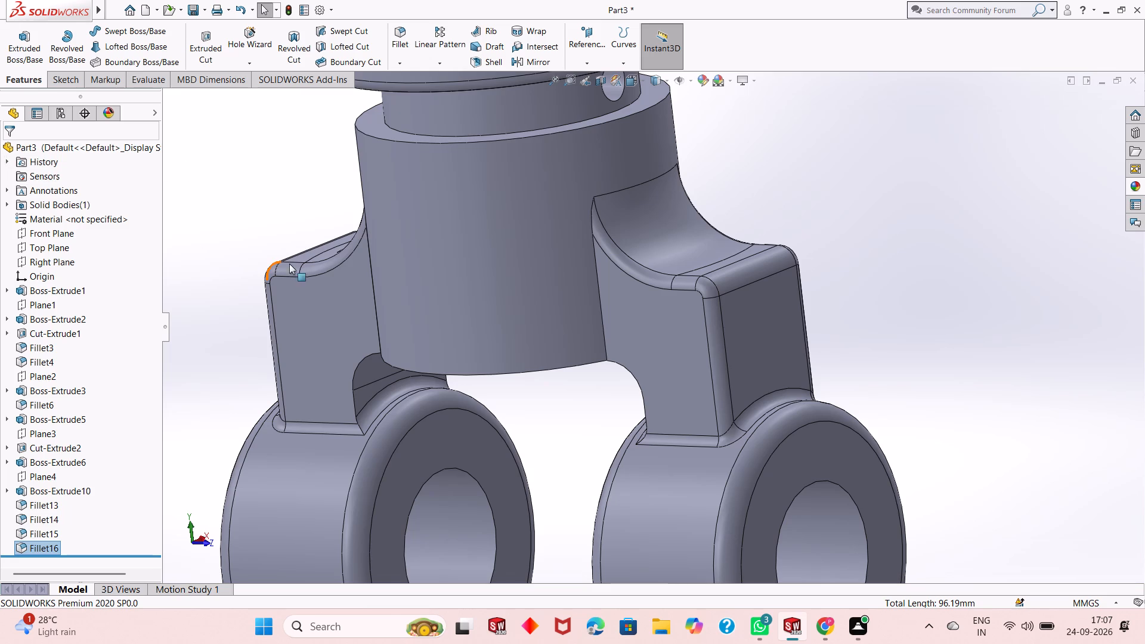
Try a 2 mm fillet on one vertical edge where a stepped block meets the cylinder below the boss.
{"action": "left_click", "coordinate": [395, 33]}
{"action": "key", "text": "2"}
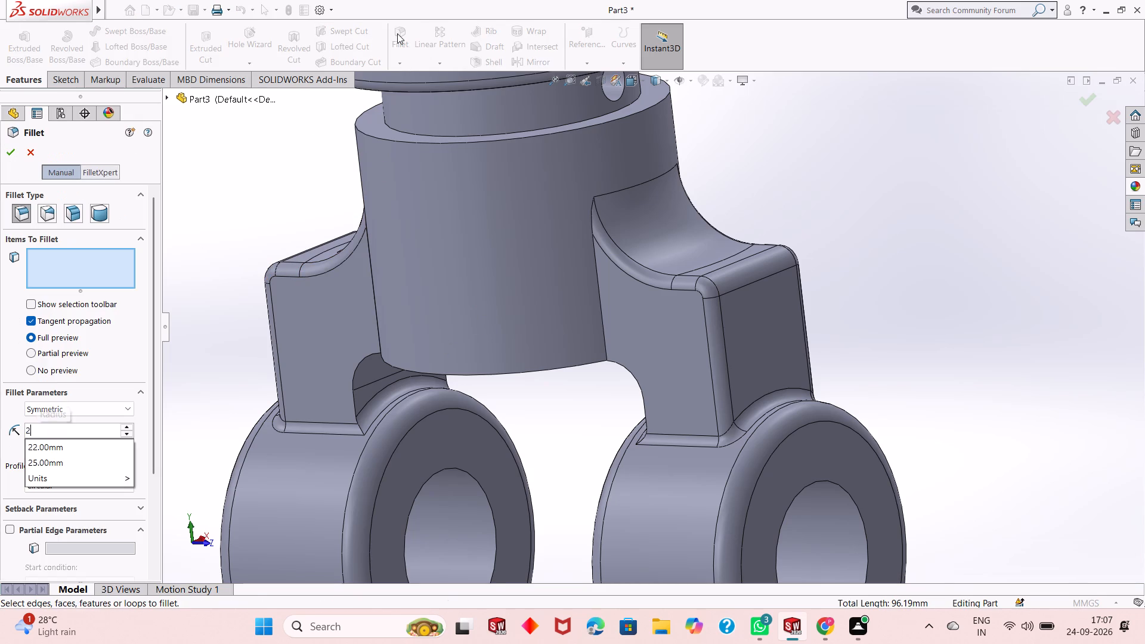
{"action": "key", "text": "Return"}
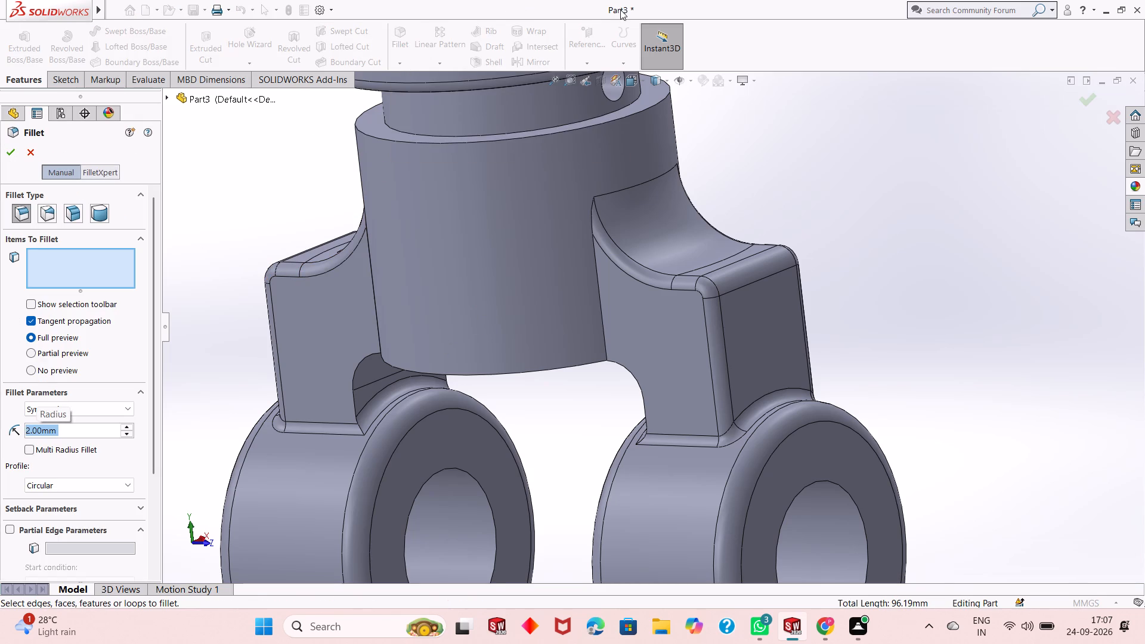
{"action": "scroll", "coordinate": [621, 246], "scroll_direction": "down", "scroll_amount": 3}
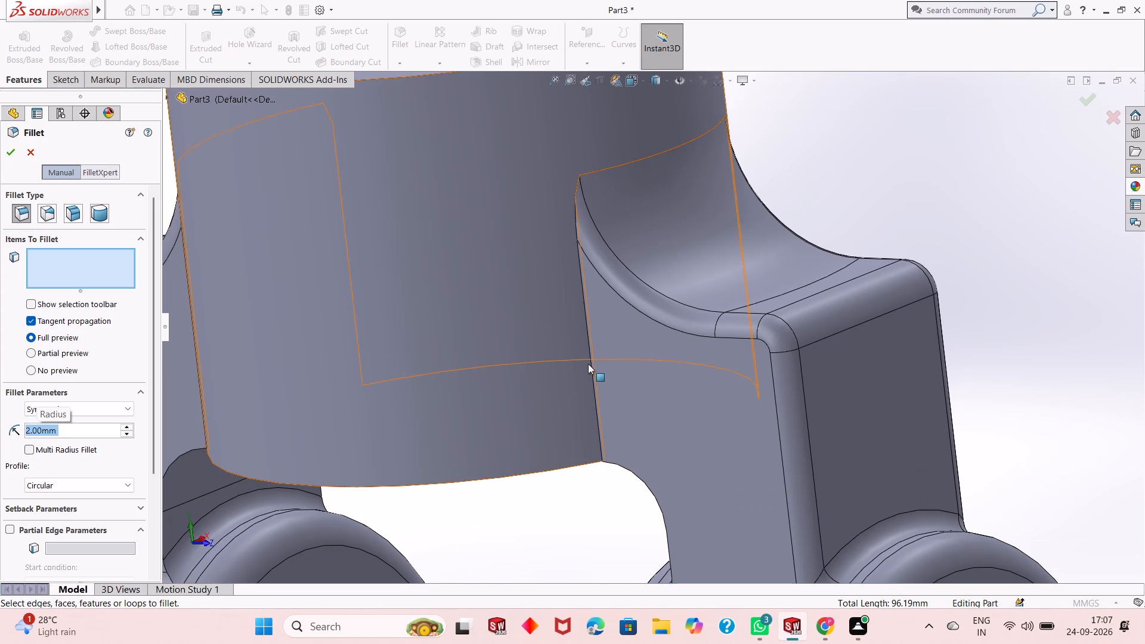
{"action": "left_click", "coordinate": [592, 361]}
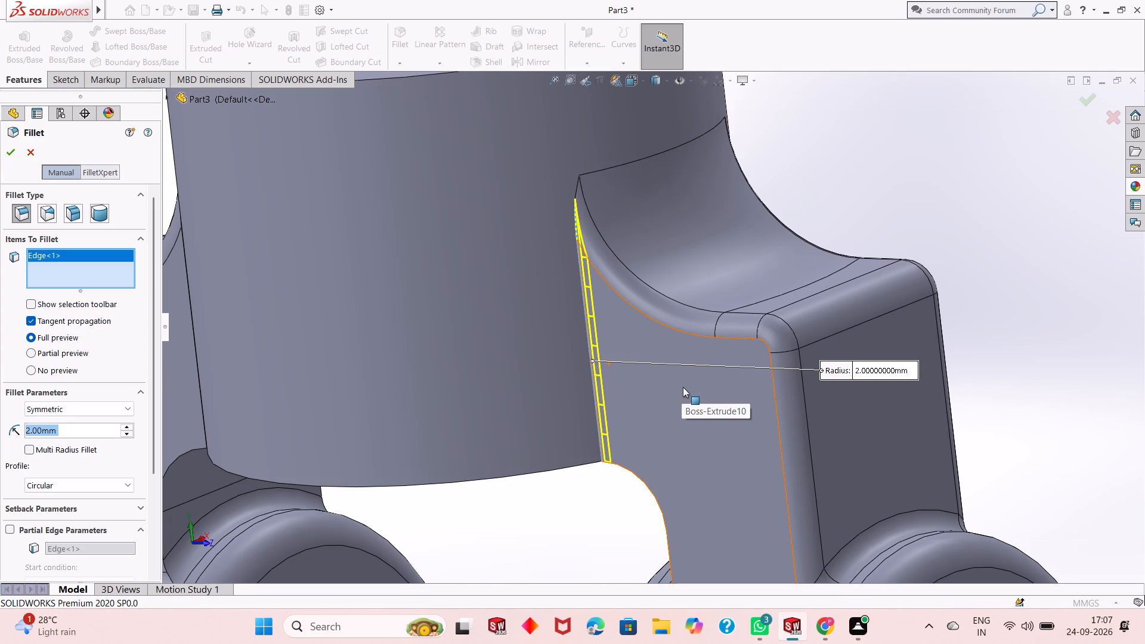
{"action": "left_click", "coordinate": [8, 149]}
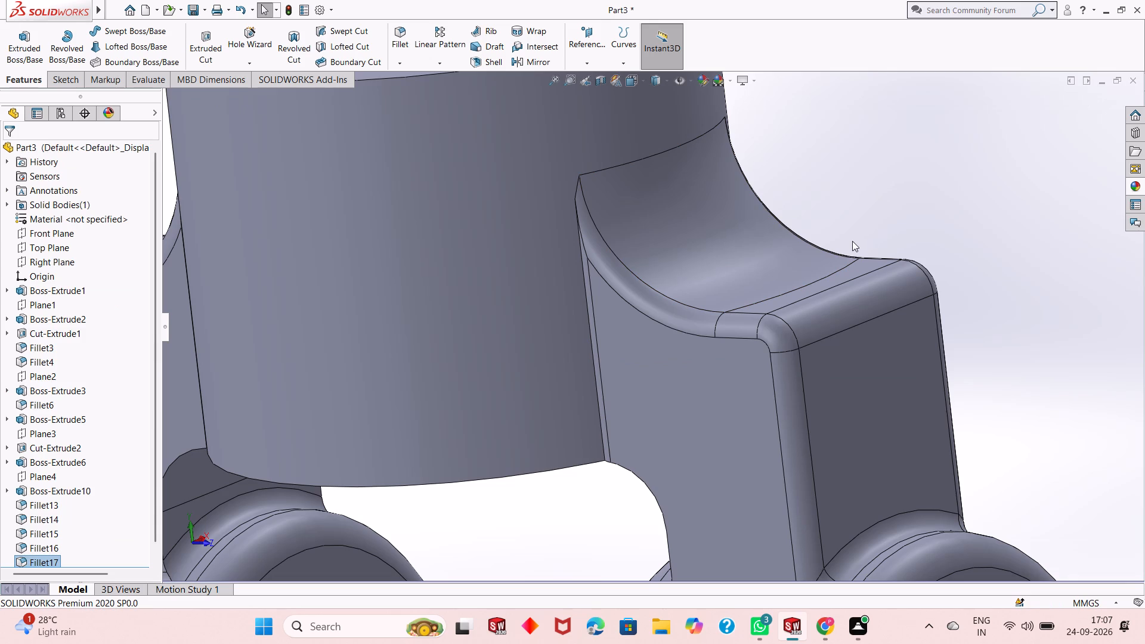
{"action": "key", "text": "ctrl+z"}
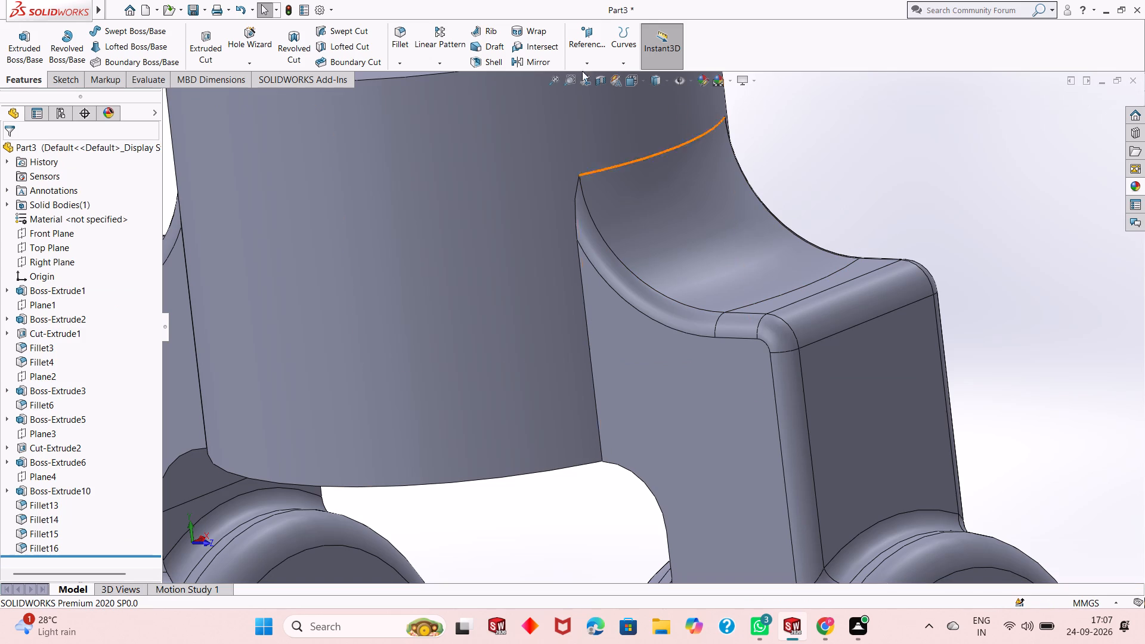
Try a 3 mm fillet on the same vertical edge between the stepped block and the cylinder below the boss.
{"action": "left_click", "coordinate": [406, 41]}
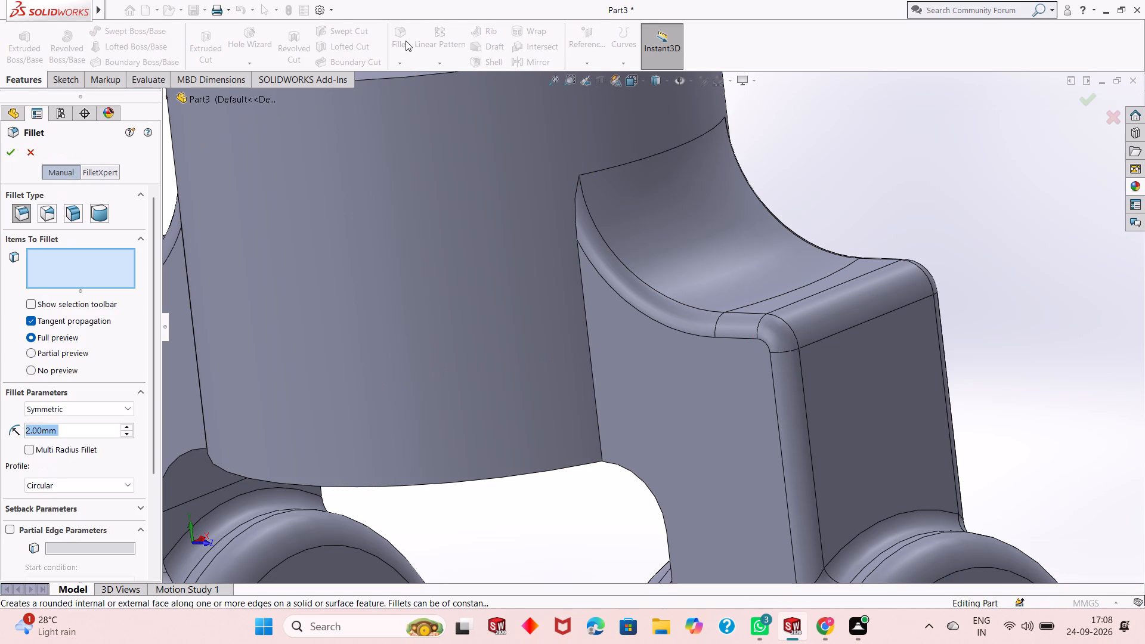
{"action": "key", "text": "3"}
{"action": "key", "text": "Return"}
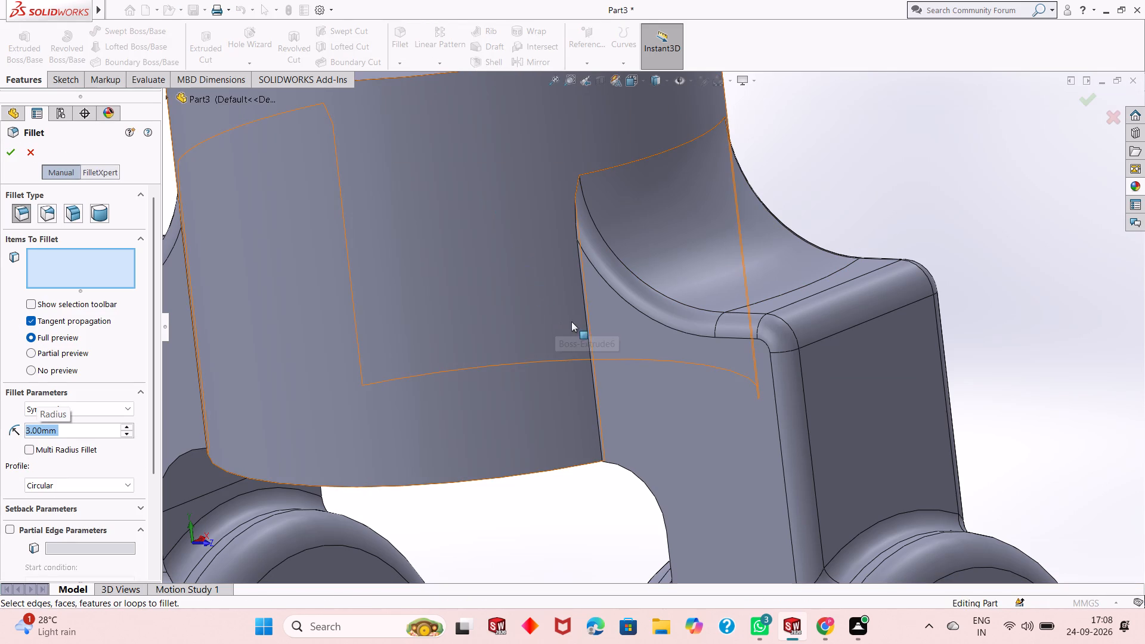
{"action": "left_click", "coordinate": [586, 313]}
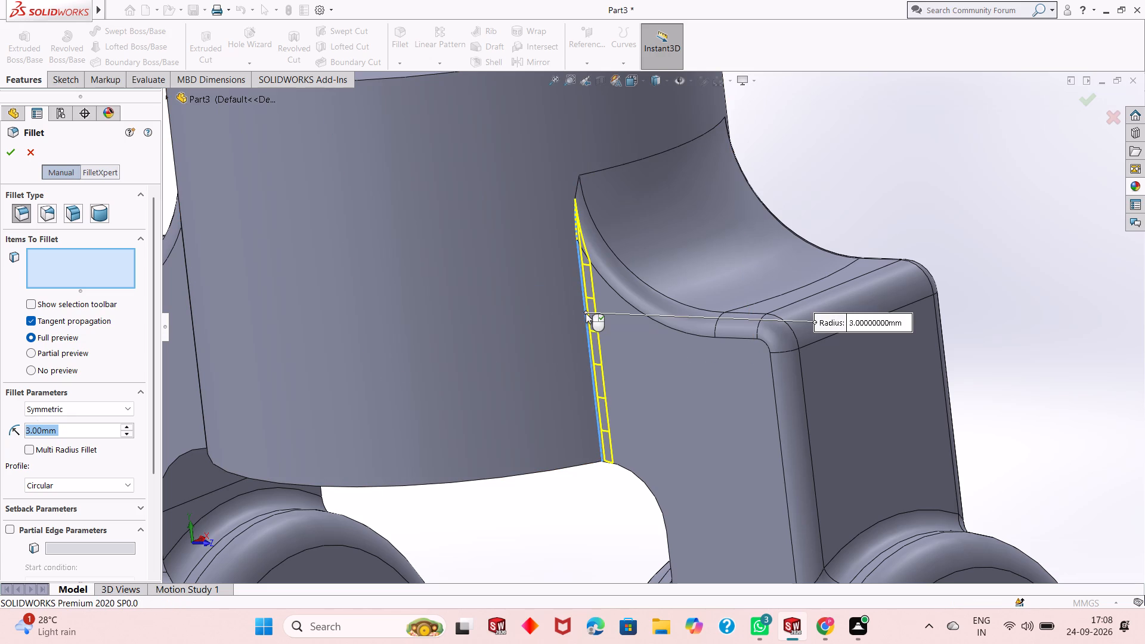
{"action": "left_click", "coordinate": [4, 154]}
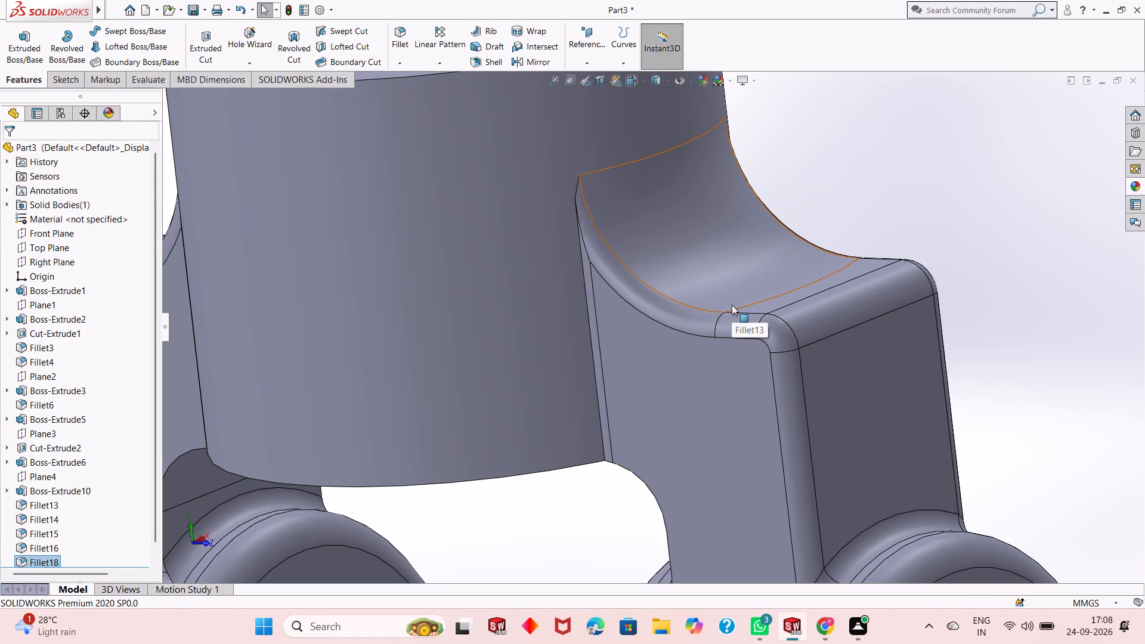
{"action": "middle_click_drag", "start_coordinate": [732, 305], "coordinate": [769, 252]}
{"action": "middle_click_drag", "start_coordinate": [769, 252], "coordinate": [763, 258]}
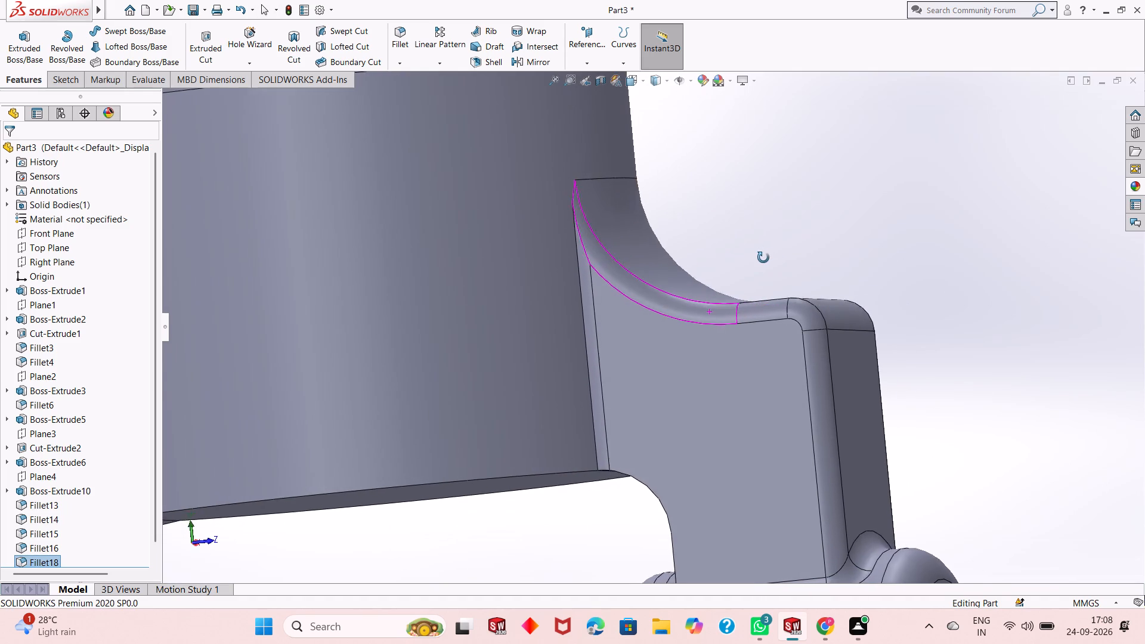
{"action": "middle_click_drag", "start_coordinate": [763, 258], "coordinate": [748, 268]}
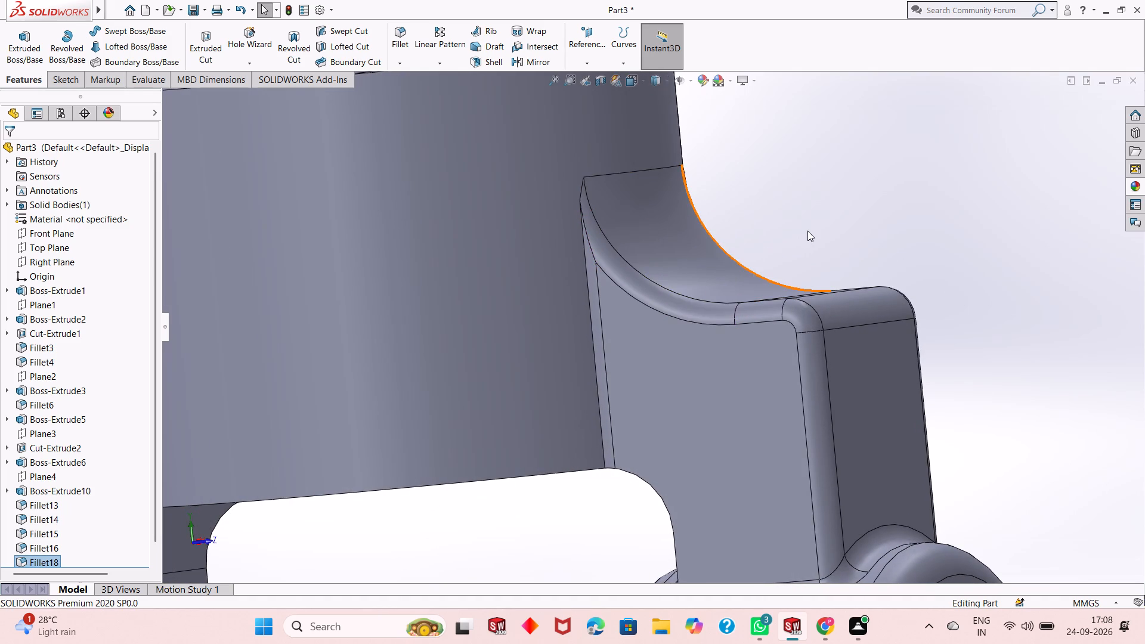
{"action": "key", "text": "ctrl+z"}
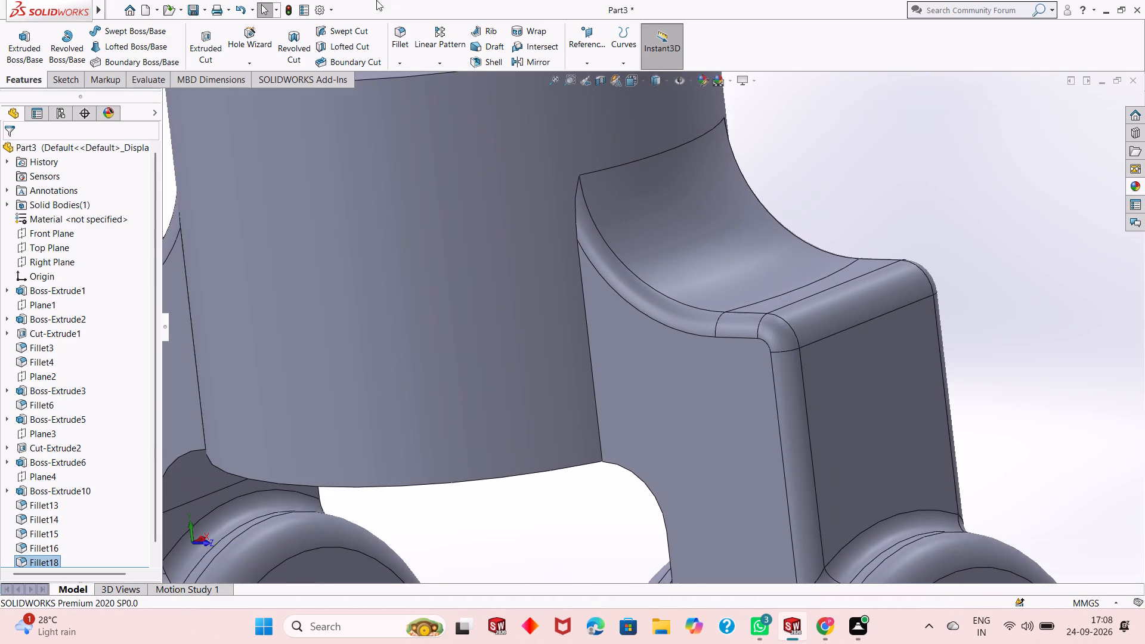
Fillet both vertical edges where the stepped block meets the cylinder below the boss at 3 mm radius.
{"action": "left_click", "coordinate": [401, 46]}
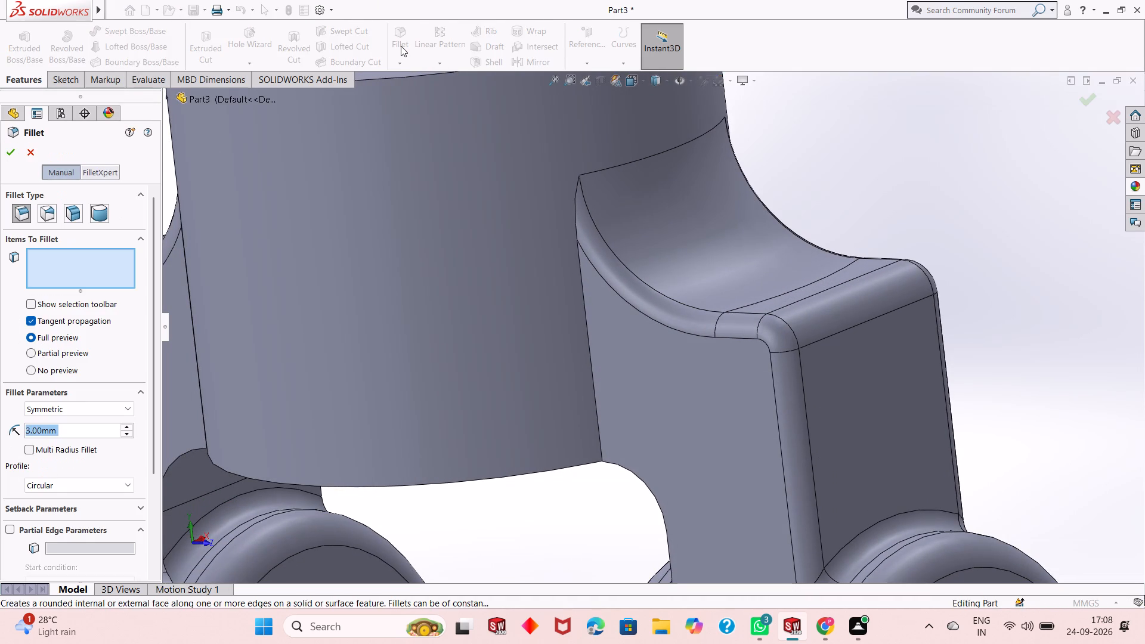
{"action": "left_click", "coordinate": [586, 320]}
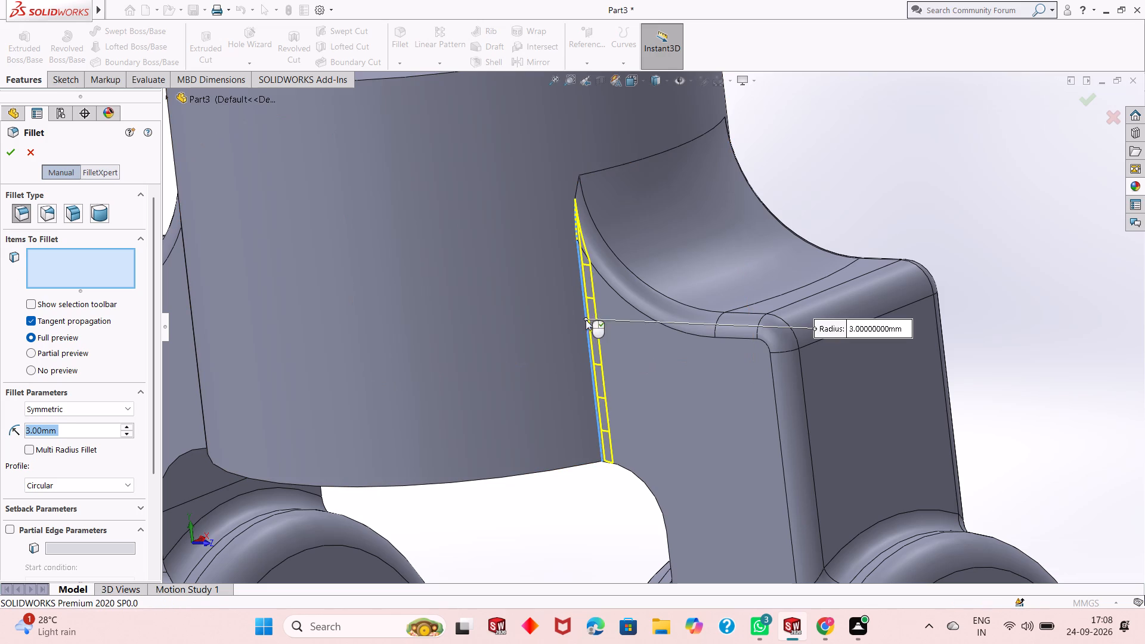
{"action": "middle_click_drag", "start_coordinate": [662, 383], "coordinate": [604, 354]}
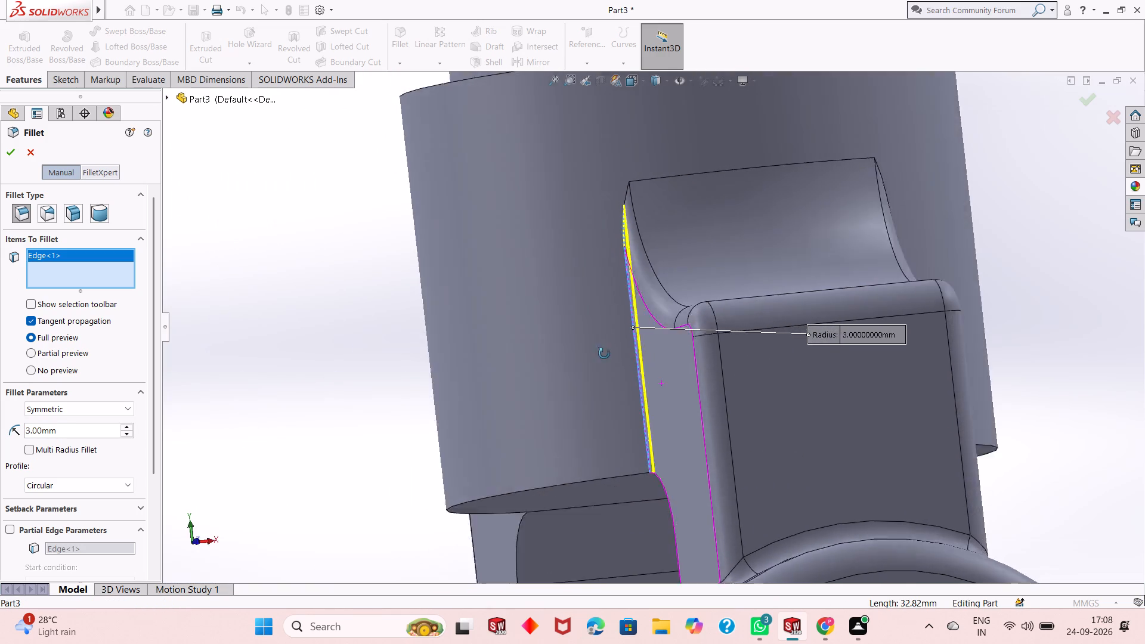
{"action": "middle_click_drag", "start_coordinate": [604, 354], "coordinate": [491, 399]}
{"action": "scroll", "coordinate": [459, 384], "scroll_direction": "up", "scroll_amount": 4}
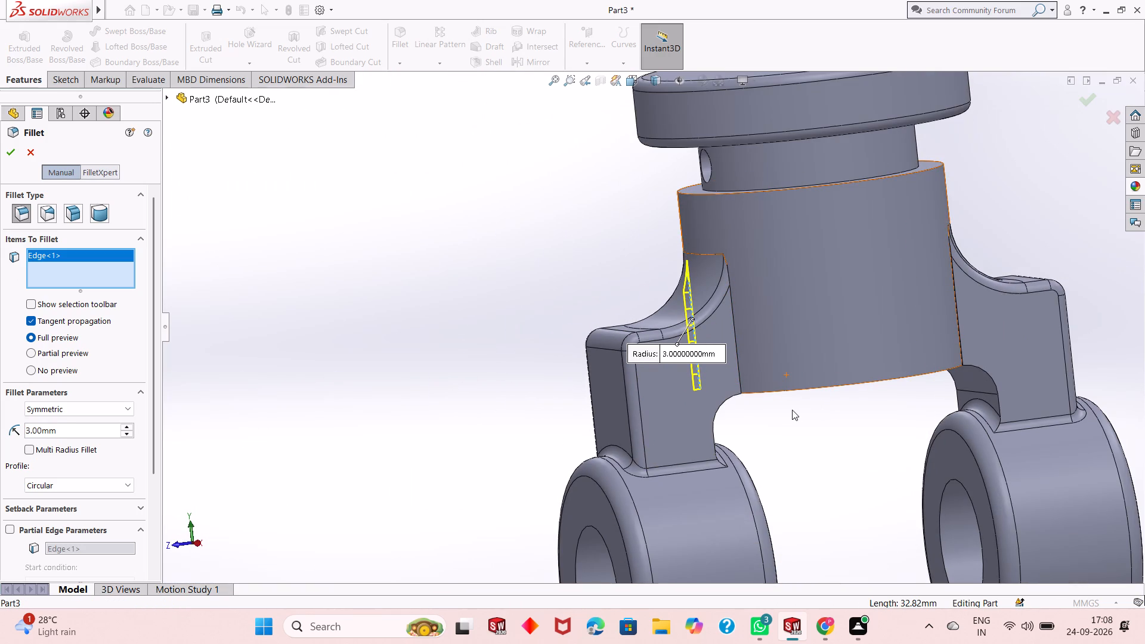
{"action": "middle_click_drag", "start_coordinate": [791, 411], "coordinate": [803, 432]}
{"action": "scroll", "coordinate": [790, 358], "scroll_direction": "down", "scroll_amount": 6}
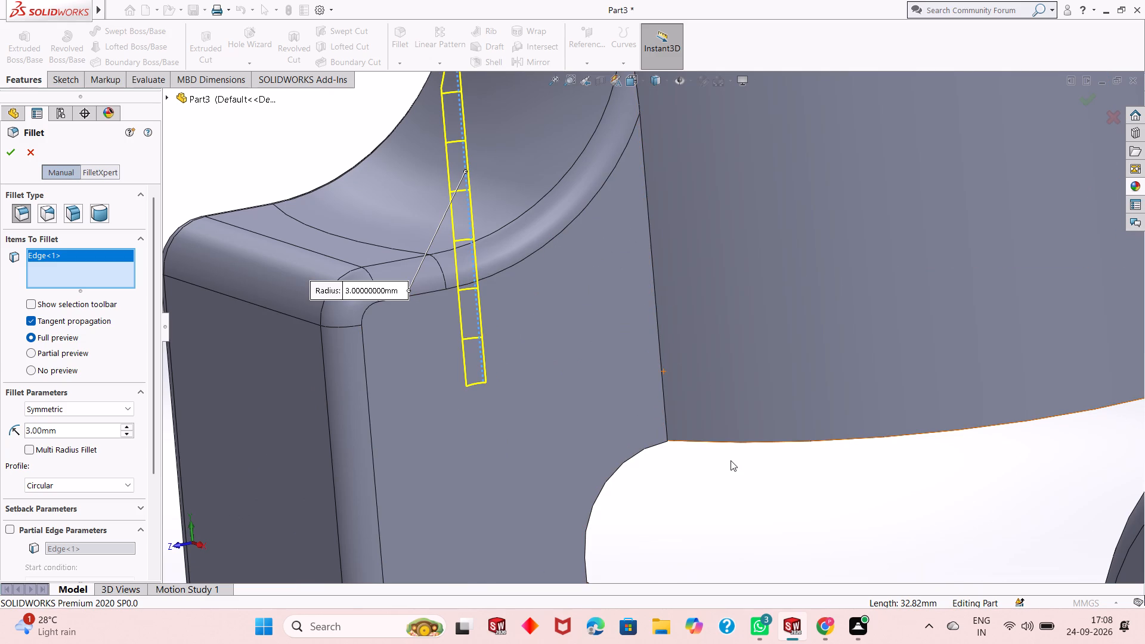
{"action": "left_click", "coordinate": [660, 338]}
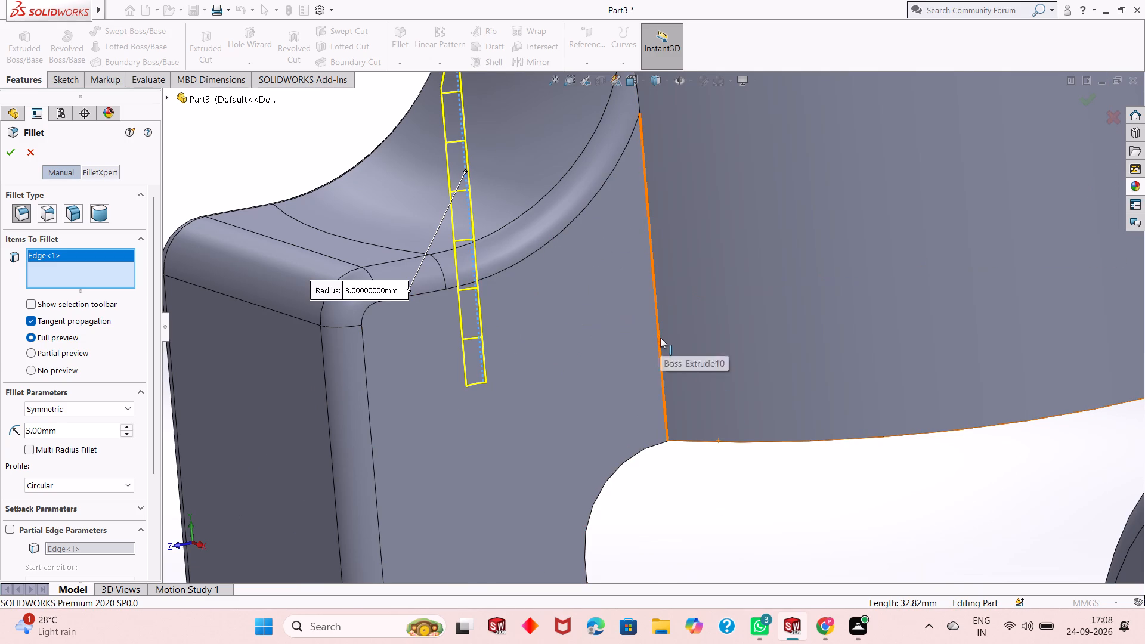
{"action": "scroll", "coordinate": [670, 399], "scroll_direction": "up", "scroll_amount": 5}
{"action": "scroll", "coordinate": [717, 179], "scroll_direction": "down", "scroll_amount": 1}
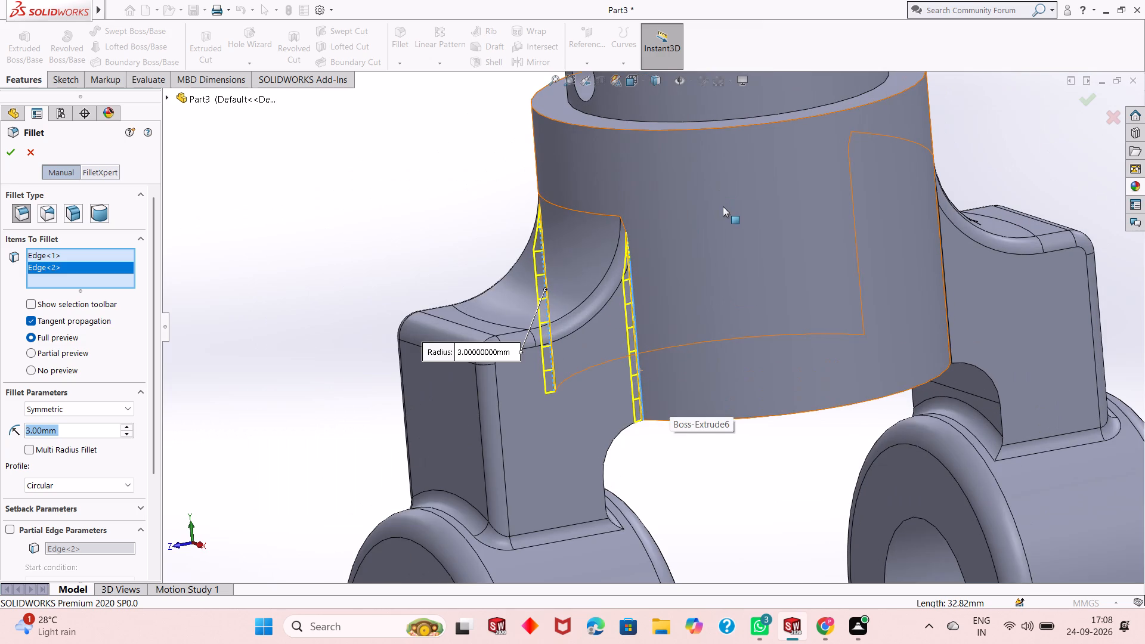
{"action": "left_click", "coordinate": [7, 151]}
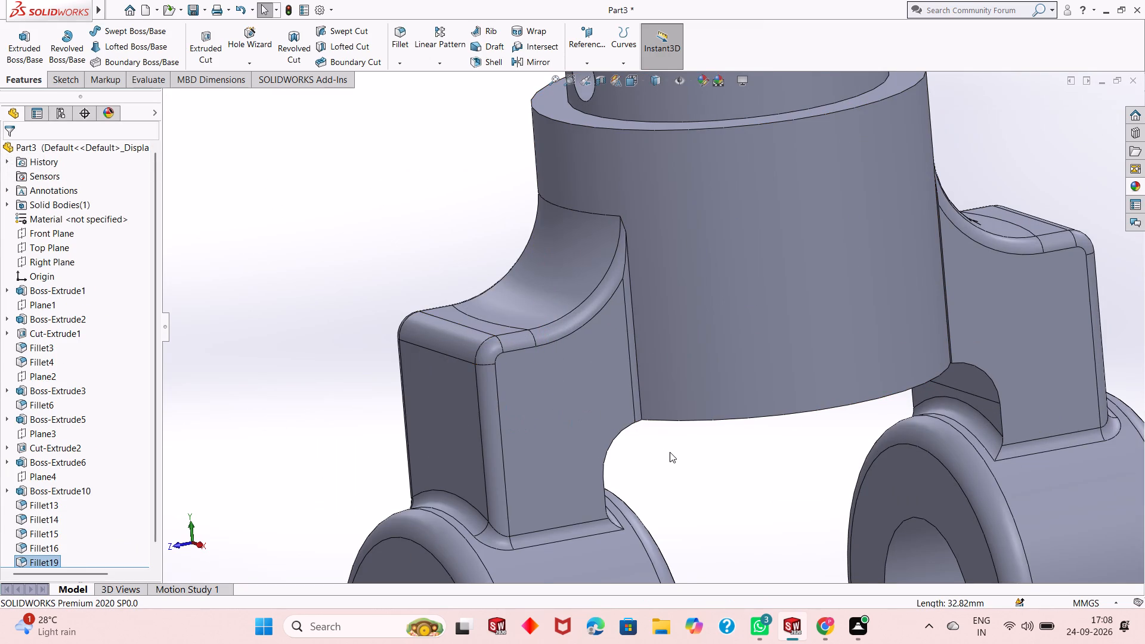
Fillet both vertical edges where the opposite stepped block meets the cylinder below the boss at 3 mm radius.
{"action": "scroll", "coordinate": [670, 452], "scroll_direction": "up", "scroll_amount": 2}
{"action": "middle_click_drag", "start_coordinate": [541, 439], "coordinate": [504, 402]}
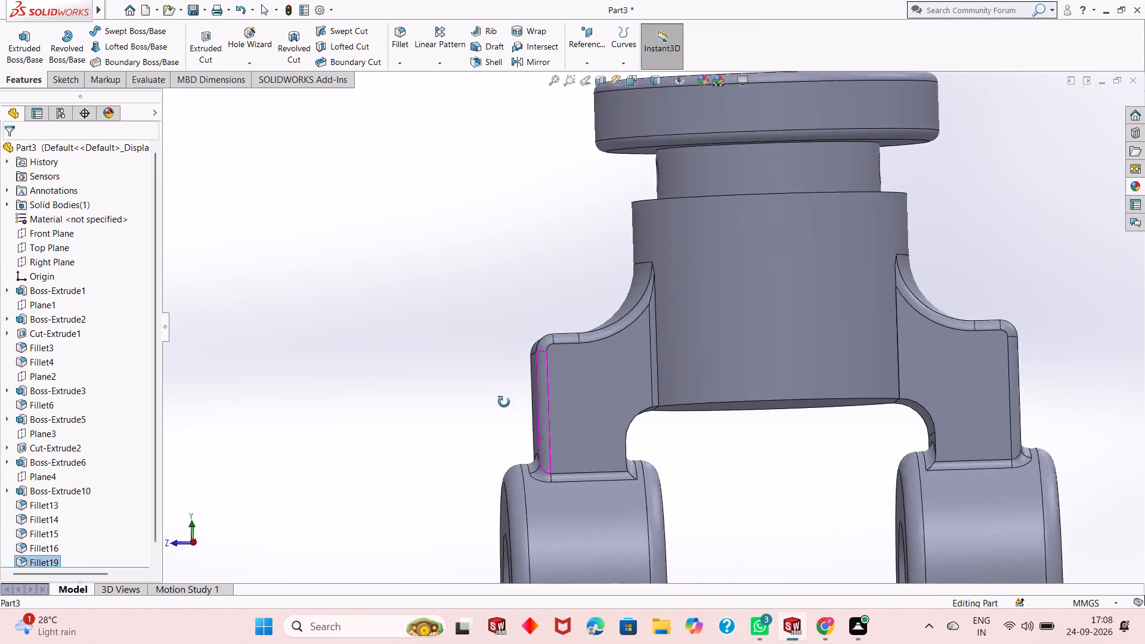
{"action": "middle_click_drag", "start_coordinate": [504, 402], "coordinate": [500, 406]}
{"action": "scroll", "coordinate": [657, 422], "scroll_direction": "up", "scroll_amount": 2}
{"action": "scroll", "coordinate": [885, 334], "scroll_direction": "down", "scroll_amount": 2}
{"action": "middle_click_drag", "start_coordinate": [885, 330], "coordinate": [861, 340]}
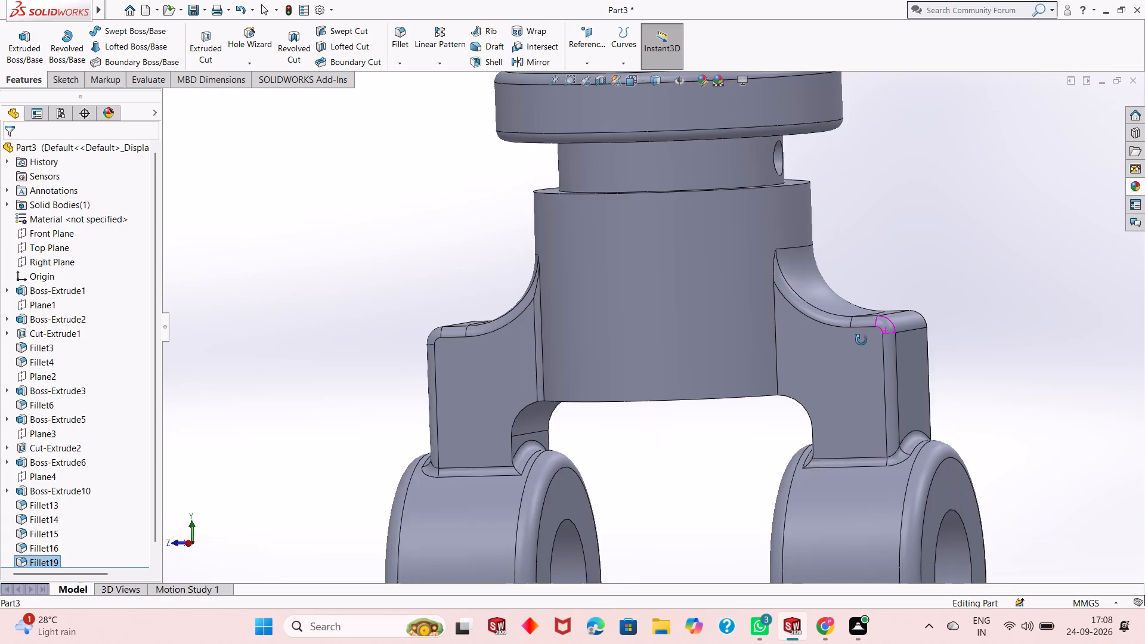
{"action": "middle_click_drag", "start_coordinate": [861, 340], "coordinate": [859, 326]}
{"action": "scroll", "coordinate": [836, 306], "scroll_direction": "down", "scroll_amount": 3}
{"action": "middle_click_drag", "start_coordinate": [815, 338], "coordinate": [810, 420]}
{"action": "scroll", "coordinate": [778, 342], "scroll_direction": "up", "scroll_amount": 1}
{"action": "middle_click_drag", "start_coordinate": [778, 342], "coordinate": [775, 300]}
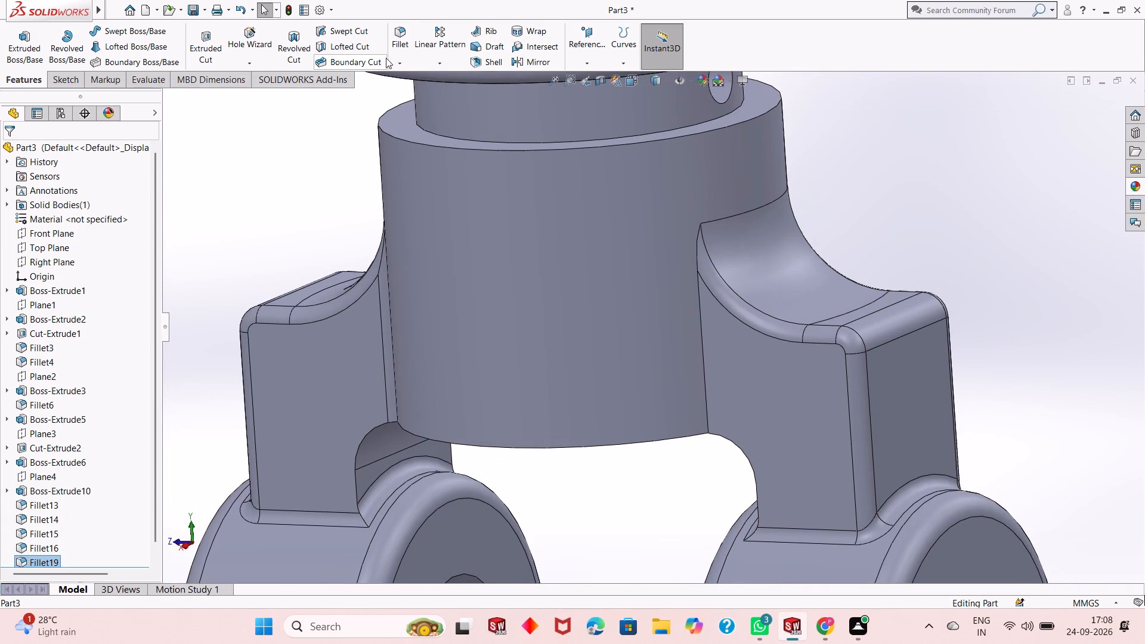
{"action": "left_click", "coordinate": [397, 38]}
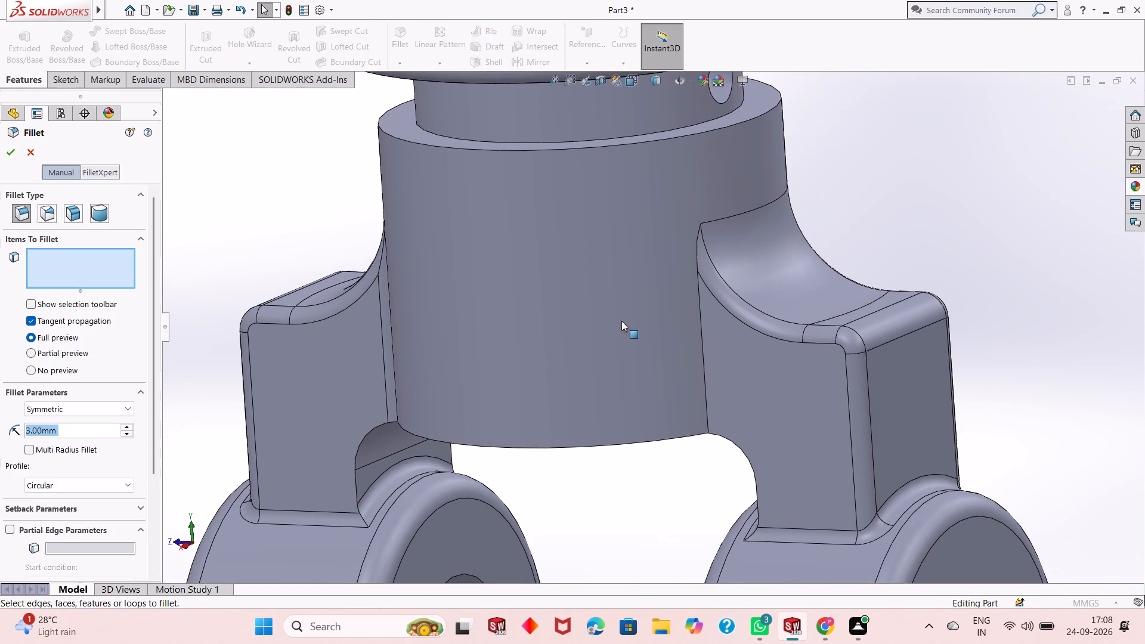
{"action": "left_click", "coordinate": [704, 379]}
{"action": "middle_click_drag", "start_coordinate": [699, 465], "coordinate": [688, 465]}
{"action": "middle_click_drag", "start_coordinate": [687, 464], "coordinate": [695, 512]}
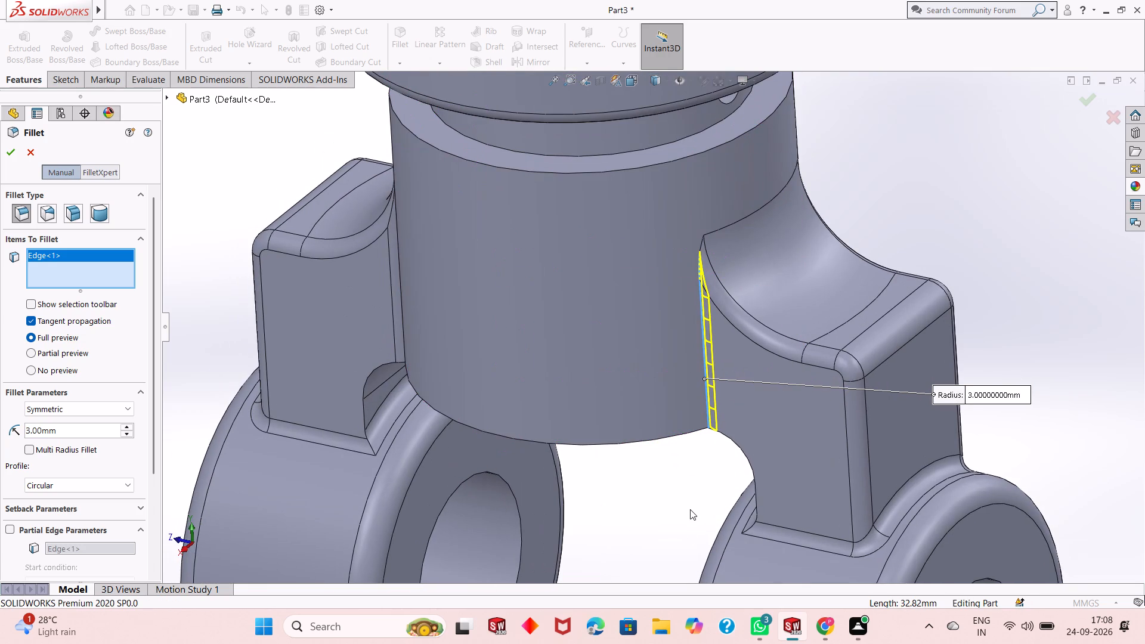
{"action": "scroll", "coordinate": [636, 295], "scroll_direction": "up", "scroll_amount": 5}
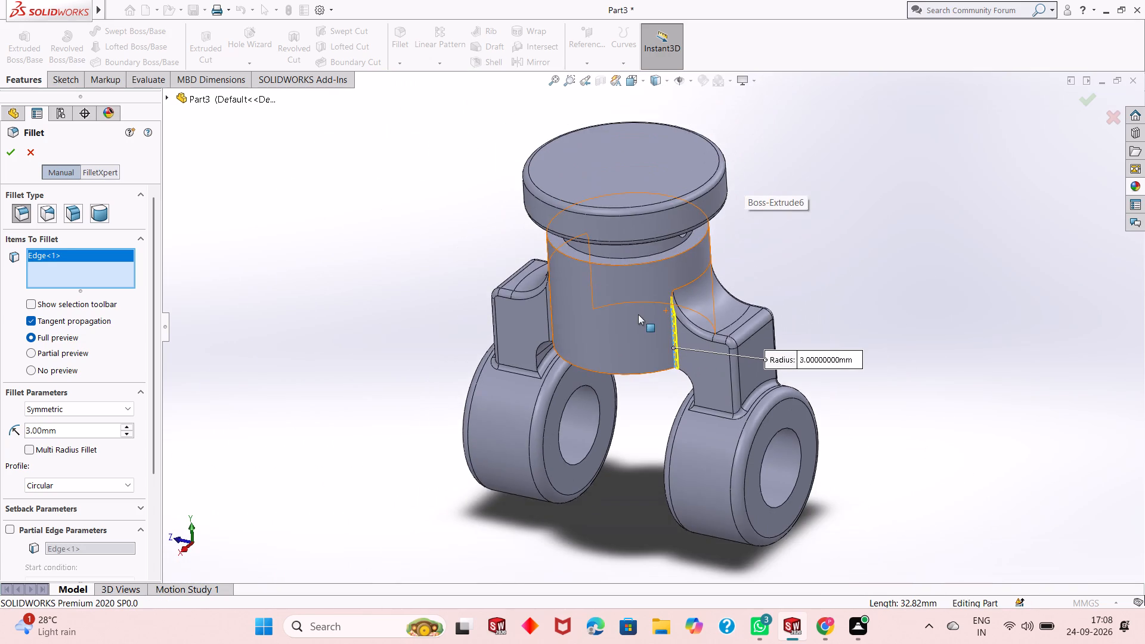
{"action": "middle_click_drag", "start_coordinate": [636, 307], "coordinate": [467, 320]}
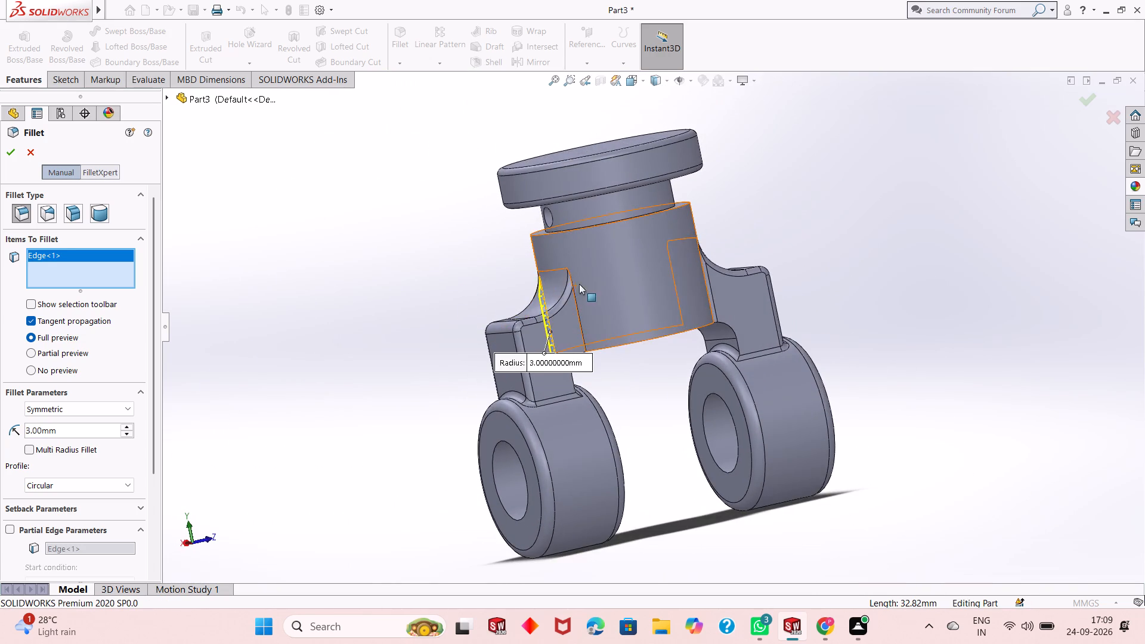
{"action": "scroll", "coordinate": [584, 288], "scroll_direction": "down", "scroll_amount": 3}
{"action": "left_click", "coordinate": [586, 348]}
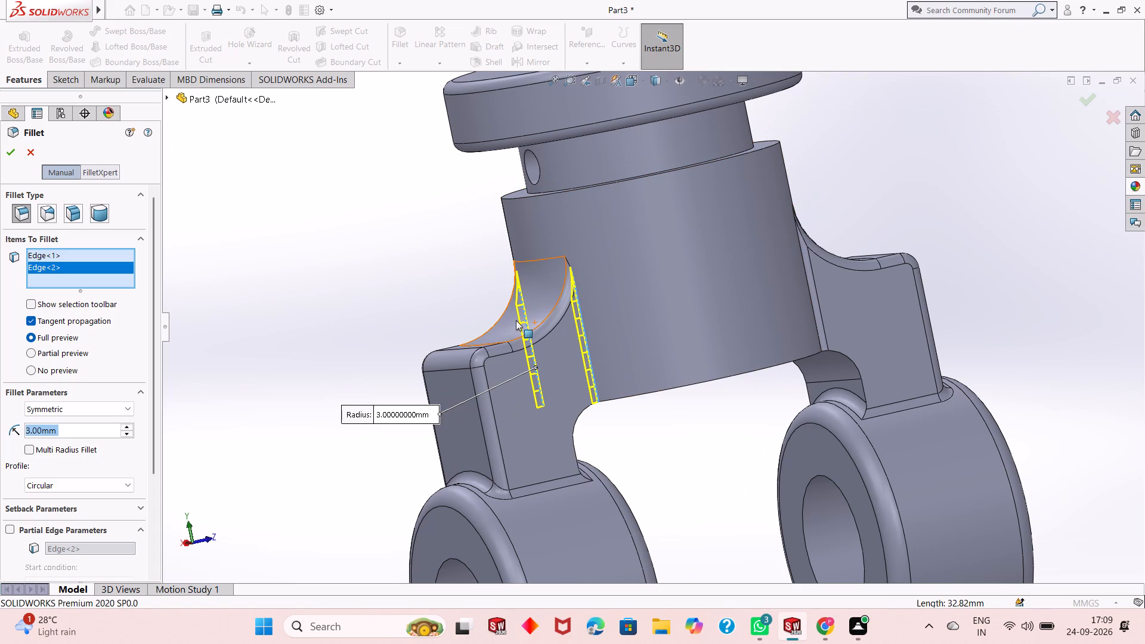
{"action": "left_click", "coordinate": [7, 148]}
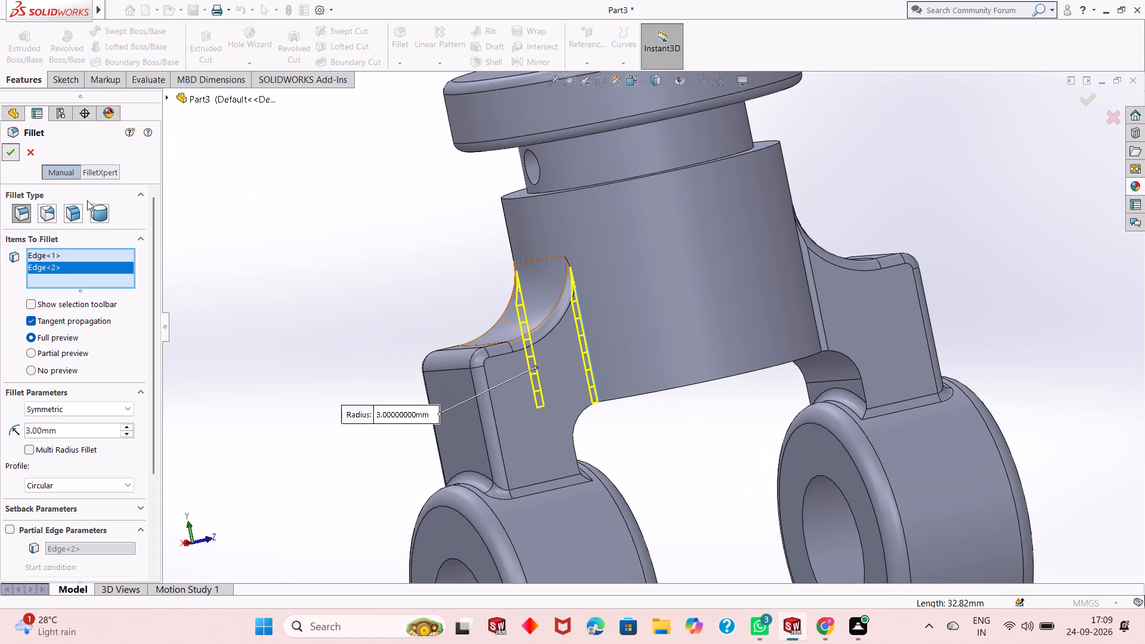
{"action": "key", "text": "Escape"}
Examine the filleted part from all sides, checking the stepped blocks, the central cylinder and the bored cylinders.
{"action": "scroll", "coordinate": [449, 276], "scroll_direction": "up", "scroll_amount": 2}
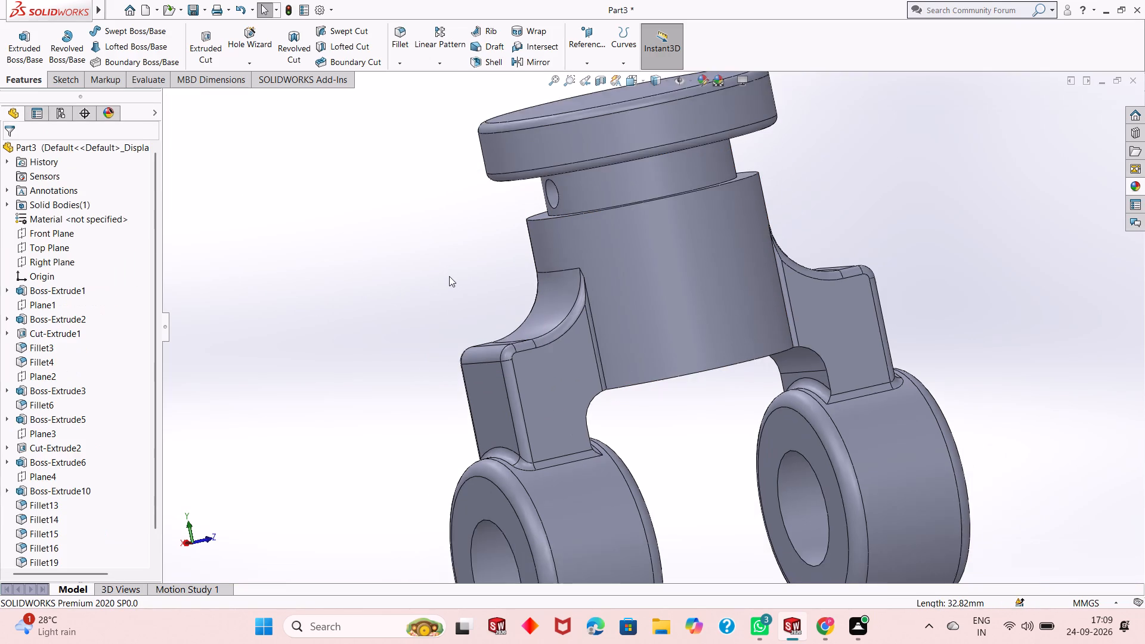
{"action": "scroll", "coordinate": [449, 276], "scroll_direction": "up", "scroll_amount": 2}
{"action": "scroll", "coordinate": [741, 243], "scroll_direction": "down", "scroll_amount": 3}
{"action": "scroll", "coordinate": [552, 328], "scroll_direction": "up", "scroll_amount": 3}
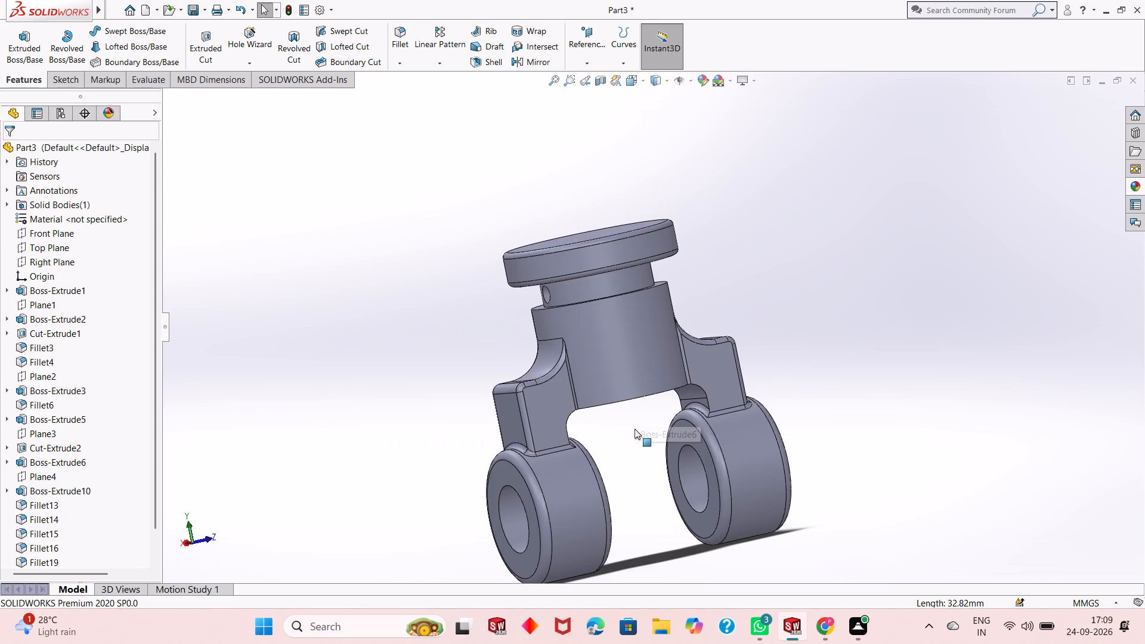
{"action": "scroll", "coordinate": [614, 417], "scroll_direction": "up", "scroll_amount": 2}
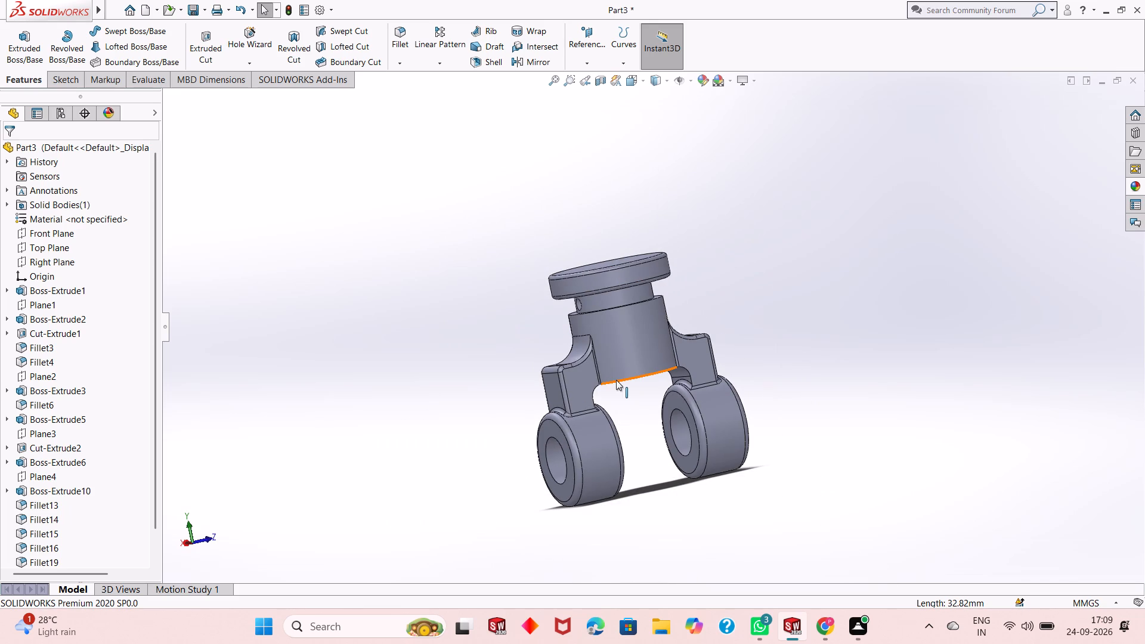
{"action": "middle_click_drag", "start_coordinate": [616, 380], "coordinate": [698, 351]}
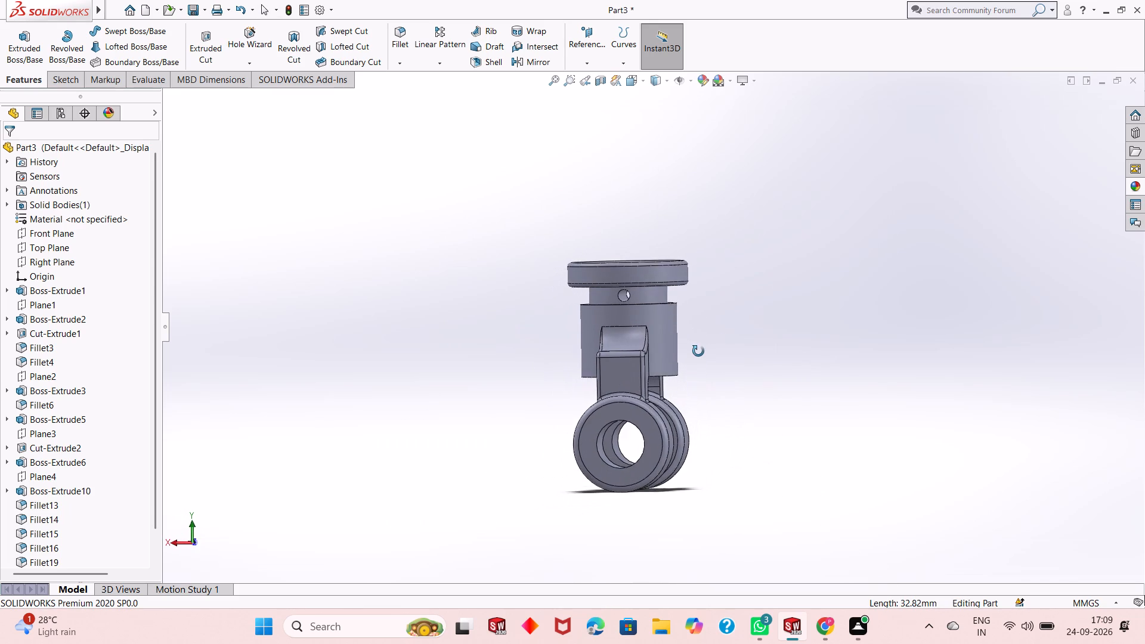
{"action": "middle_click_drag", "start_coordinate": [698, 351], "coordinate": [698, 350]}
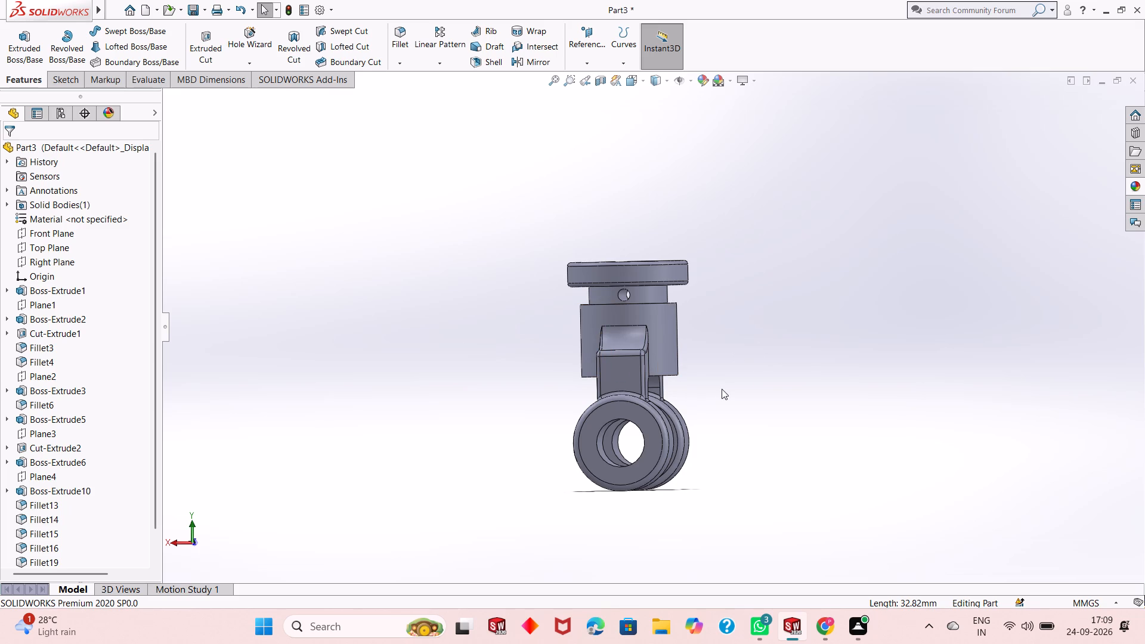
{"action": "middle_click_drag", "start_coordinate": [722, 389], "coordinate": [684, 418]}
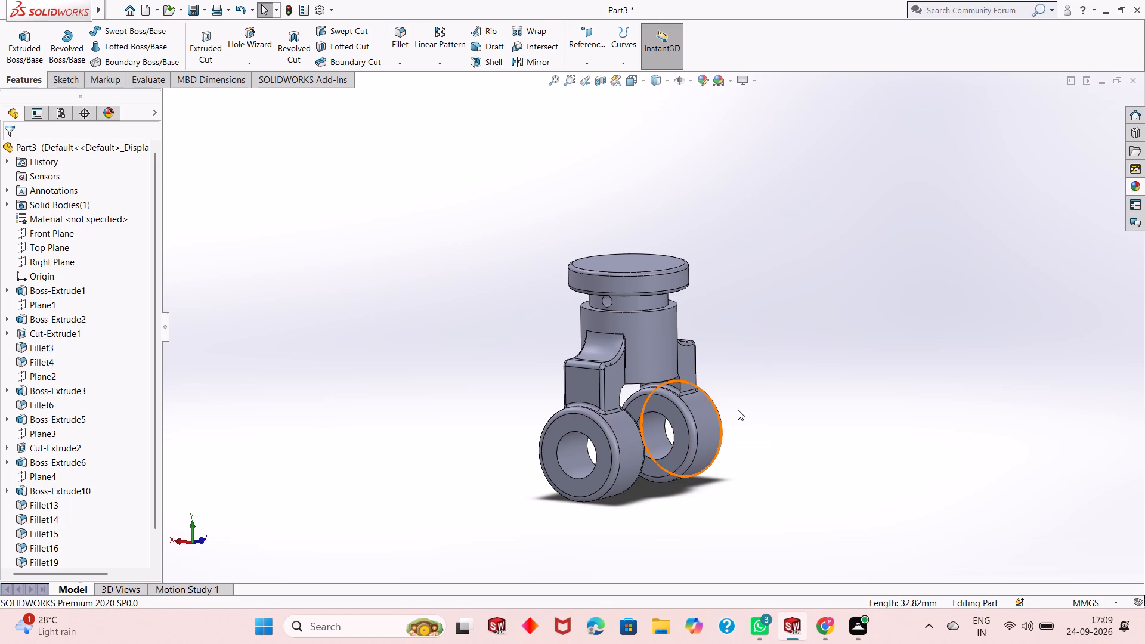
{"action": "scroll", "coordinate": [698, 390], "scroll_direction": "down", "scroll_amount": 2}
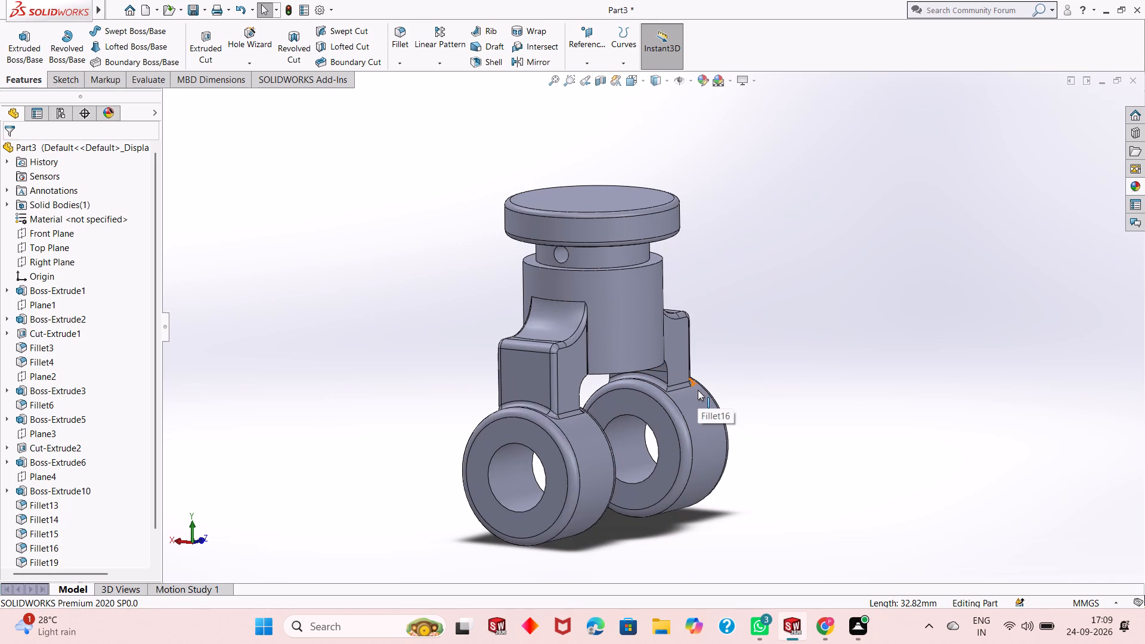
{"action": "scroll", "coordinate": [623, 374], "scroll_direction": "down", "scroll_amount": 4}
{"action": "scroll", "coordinate": [623, 374], "scroll_direction": "up", "scroll_amount": 5}
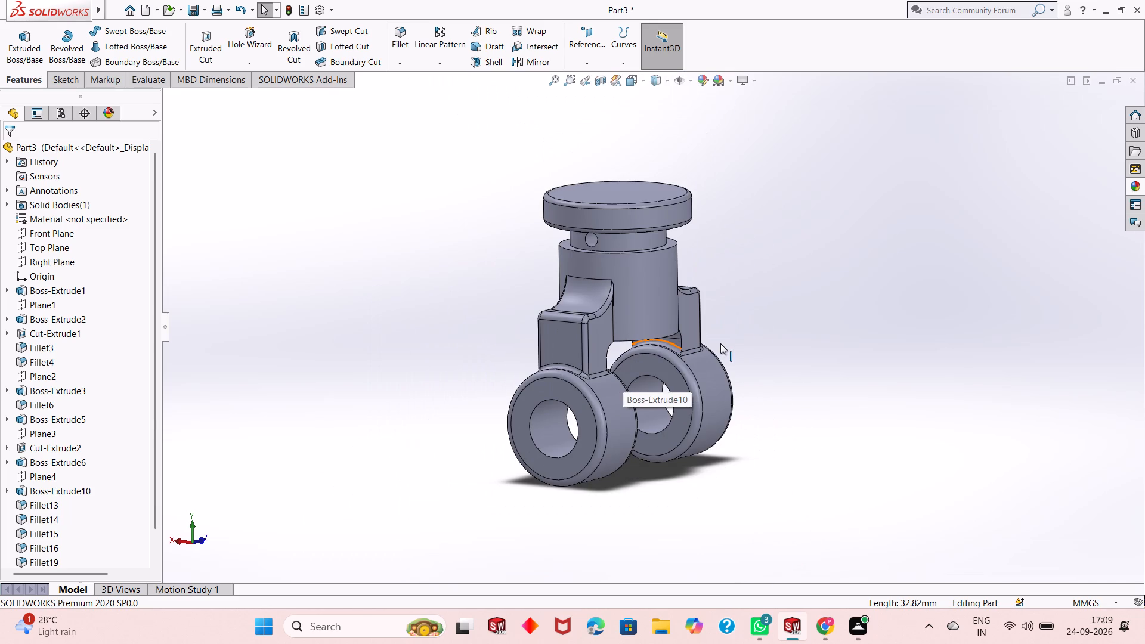
{"action": "left_click", "coordinate": [720, 343]}
{"action": "scroll", "coordinate": [524, 258], "scroll_direction": "down", "scroll_amount": 2}
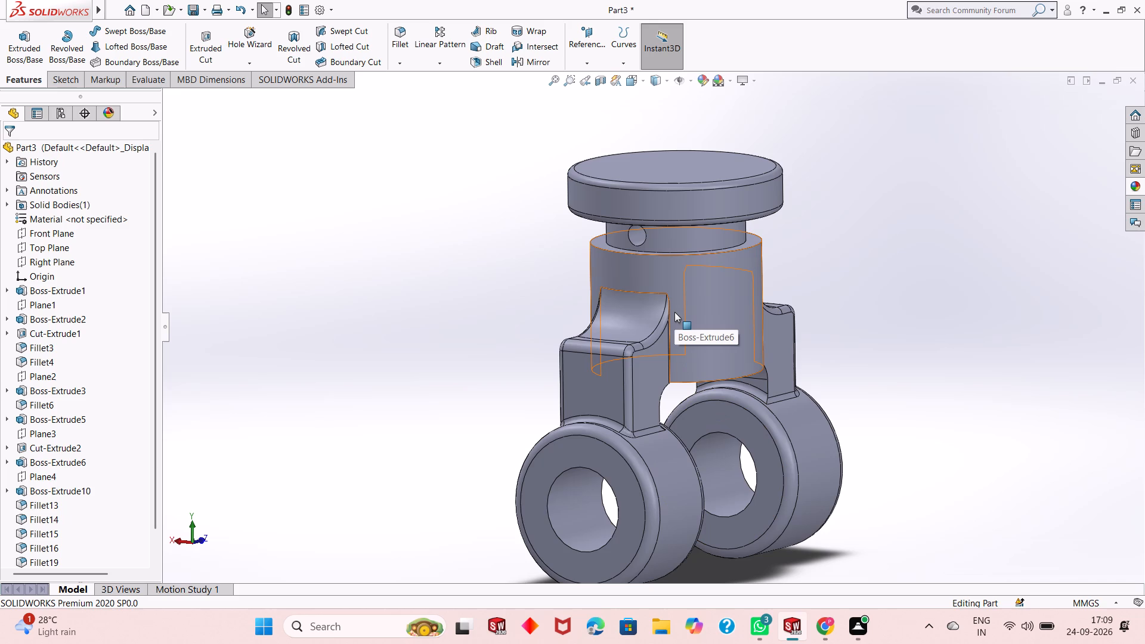
{"action": "scroll", "coordinate": [674, 312], "scroll_direction": "down", "scroll_amount": 1}
{"action": "scroll", "coordinate": [664, 320], "scroll_direction": "up", "scroll_amount": 2}
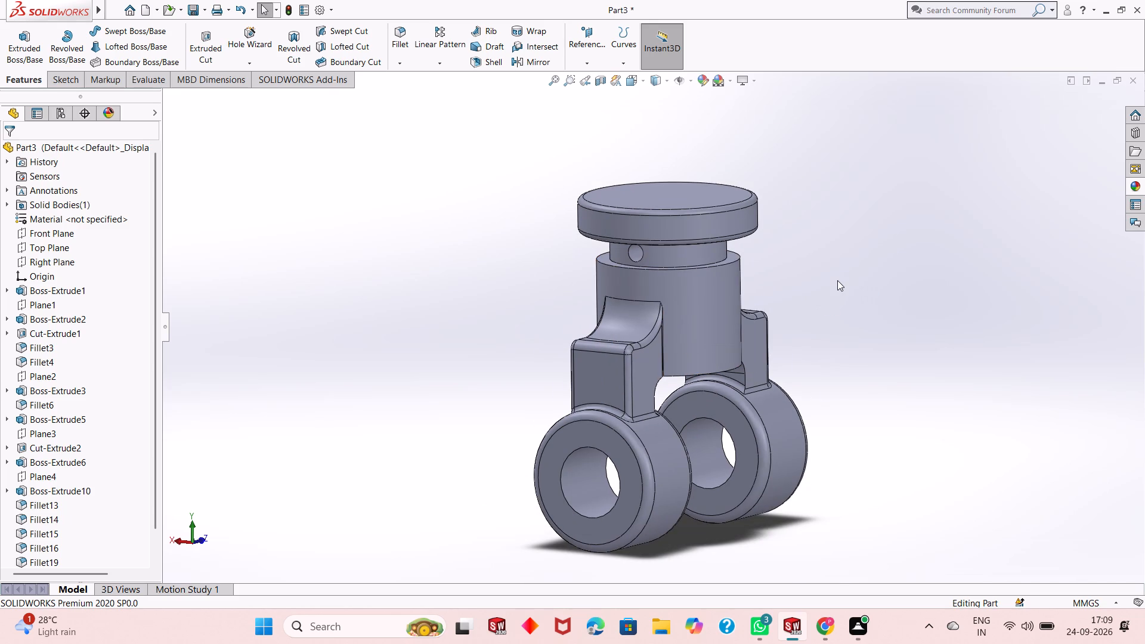
{"action": "scroll", "coordinate": [787, 336], "scroll_direction": "down", "scroll_amount": 2}
{"action": "scroll", "coordinate": [762, 350], "scroll_direction": "up", "scroll_amount": 2}
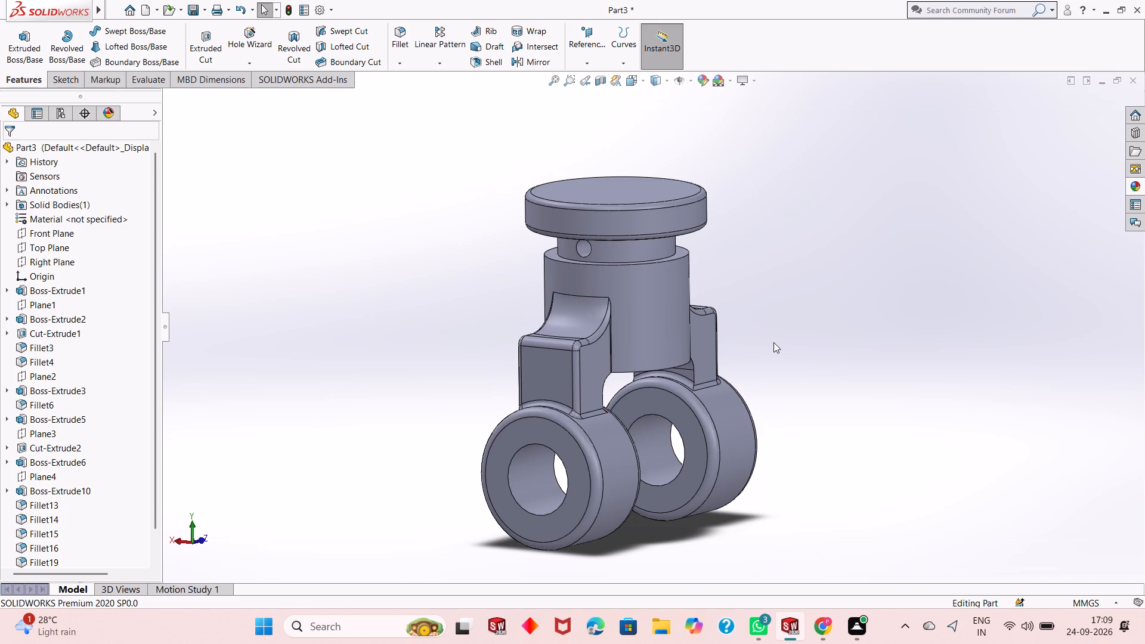
{"action": "scroll", "coordinate": [766, 342], "scroll_direction": "down", "scroll_amount": 1}
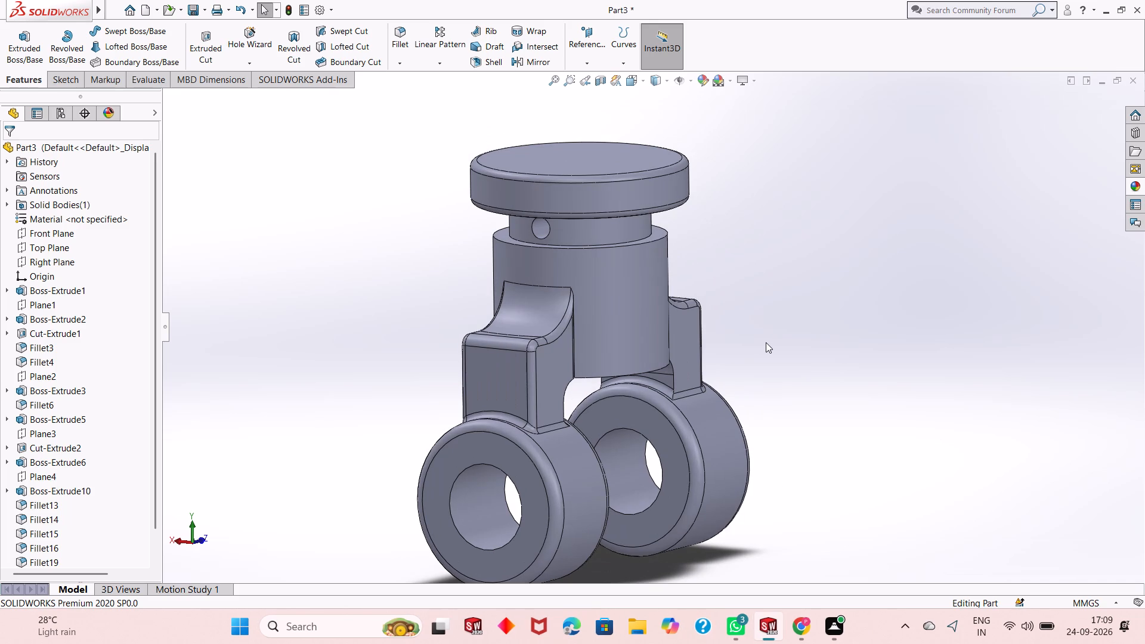
{"action": "scroll", "coordinate": [766, 342], "scroll_direction": "up", "scroll_amount": 1}
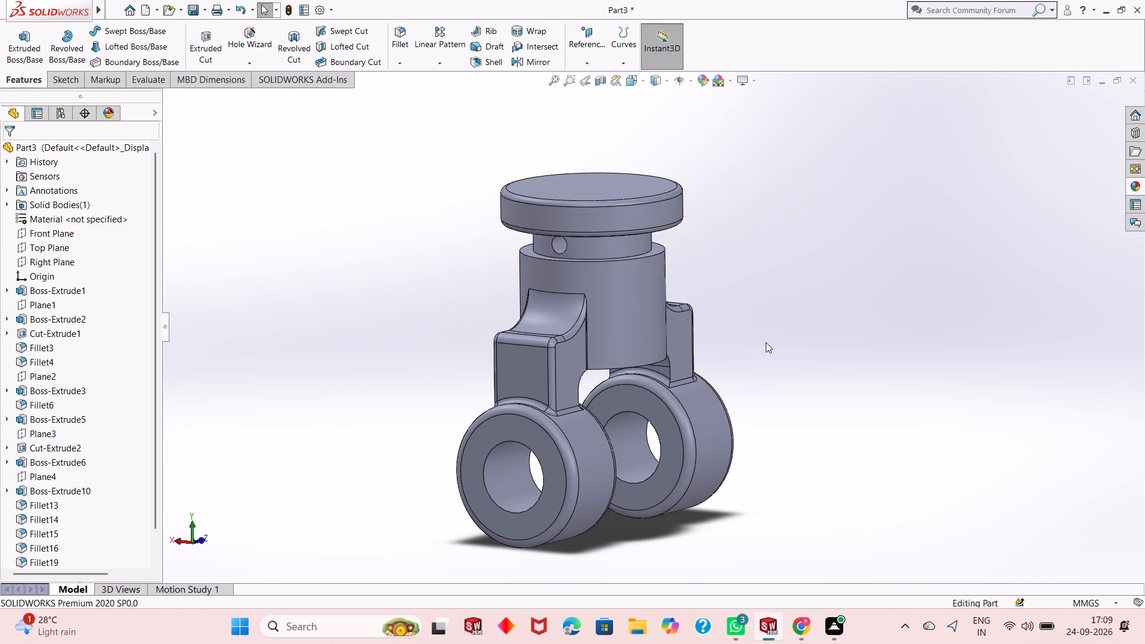
{"action": "scroll", "coordinate": [762, 342], "scroll_direction": "up", "scroll_amount": 2}
{"action": "middle_click_drag", "start_coordinate": [745, 370], "coordinate": [728, 346]}
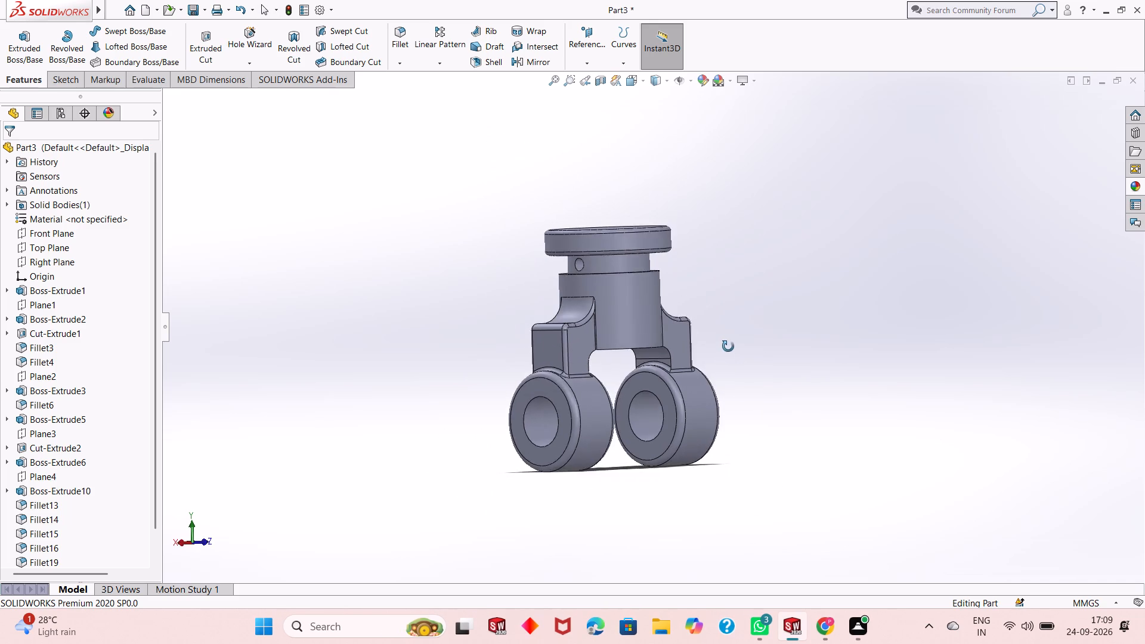
{"action": "middle_click_drag", "start_coordinate": [728, 346], "coordinate": [703, 389]}
{"action": "scroll", "coordinate": [694, 367], "scroll_direction": "down", "scroll_amount": 2}
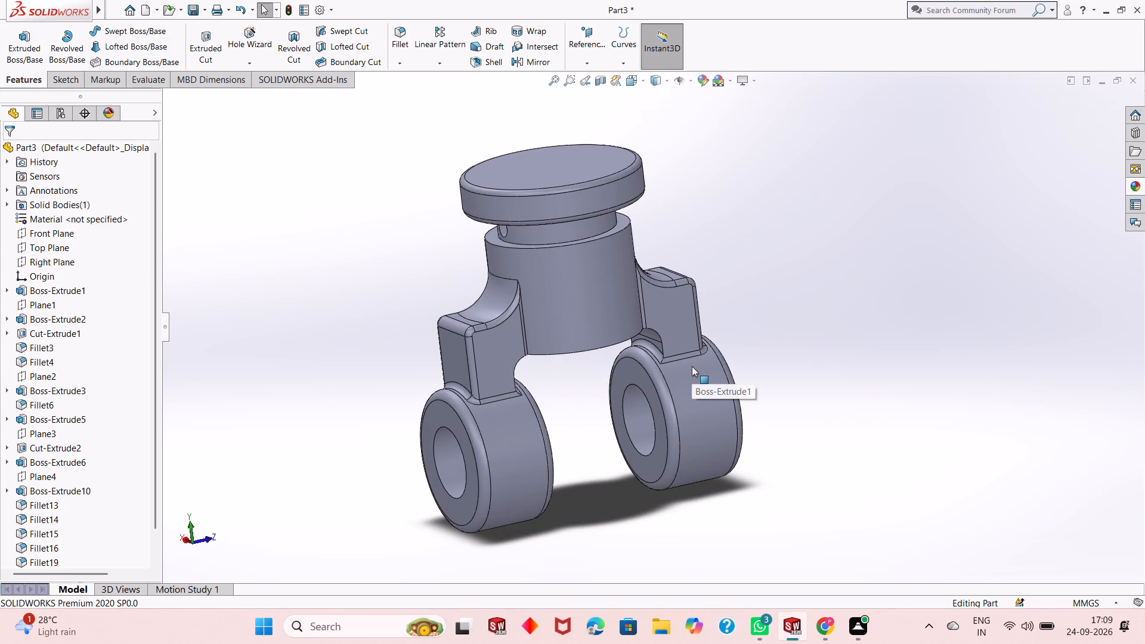
{"action": "middle_click_drag", "start_coordinate": [549, 362], "coordinate": [569, 349]}
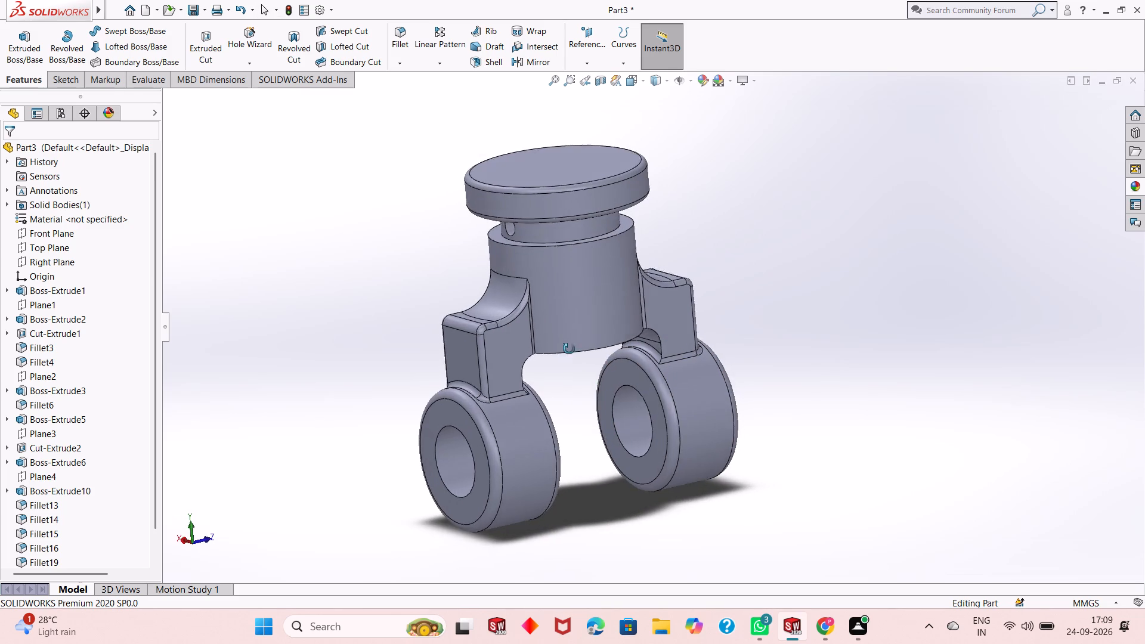
{"action": "middle_click_drag", "start_coordinate": [569, 349], "coordinate": [571, 365]}
{"action": "scroll", "coordinate": [560, 332], "scroll_direction": "down", "scroll_amount": 2}
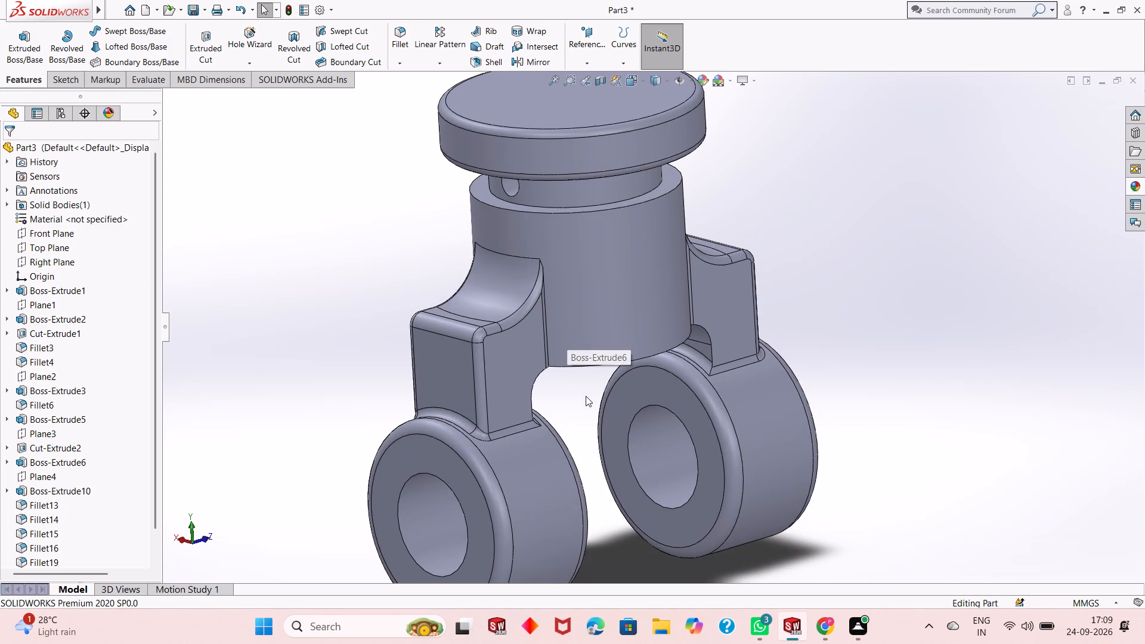
{"action": "scroll", "coordinate": [586, 396], "scroll_direction": "down", "scroll_amount": 1}
{"action": "scroll", "coordinate": [586, 396], "scroll_direction": "up", "scroll_amount": 3}
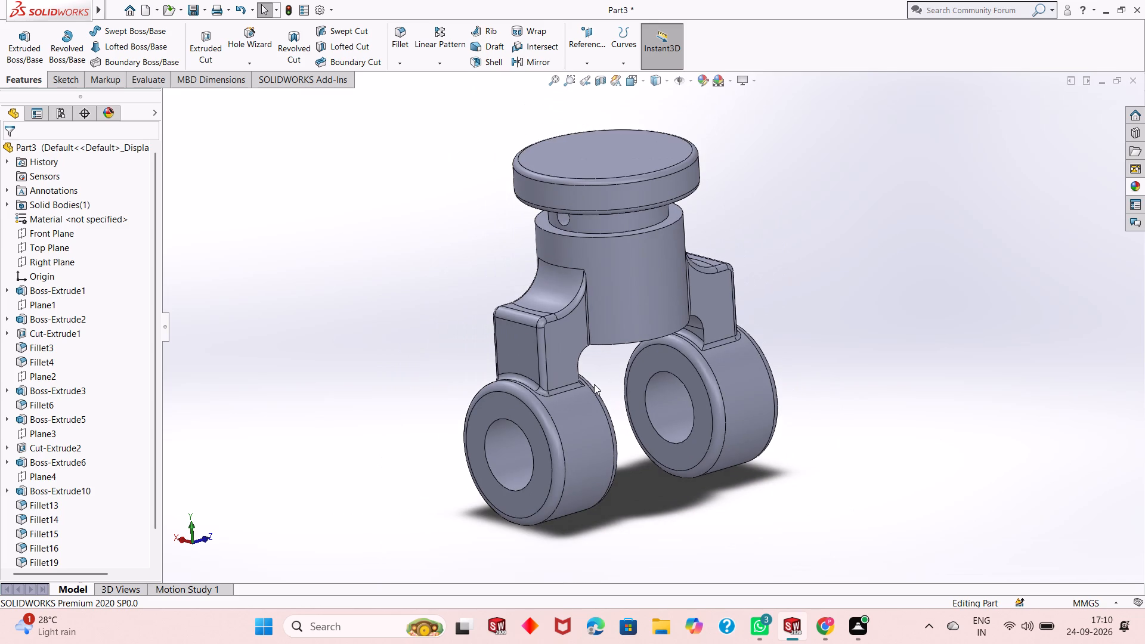
{"action": "scroll", "coordinate": [642, 357], "scroll_direction": "down", "scroll_amount": 1}
{"action": "middle_click_drag", "start_coordinate": [620, 365], "coordinate": [572, 314]}
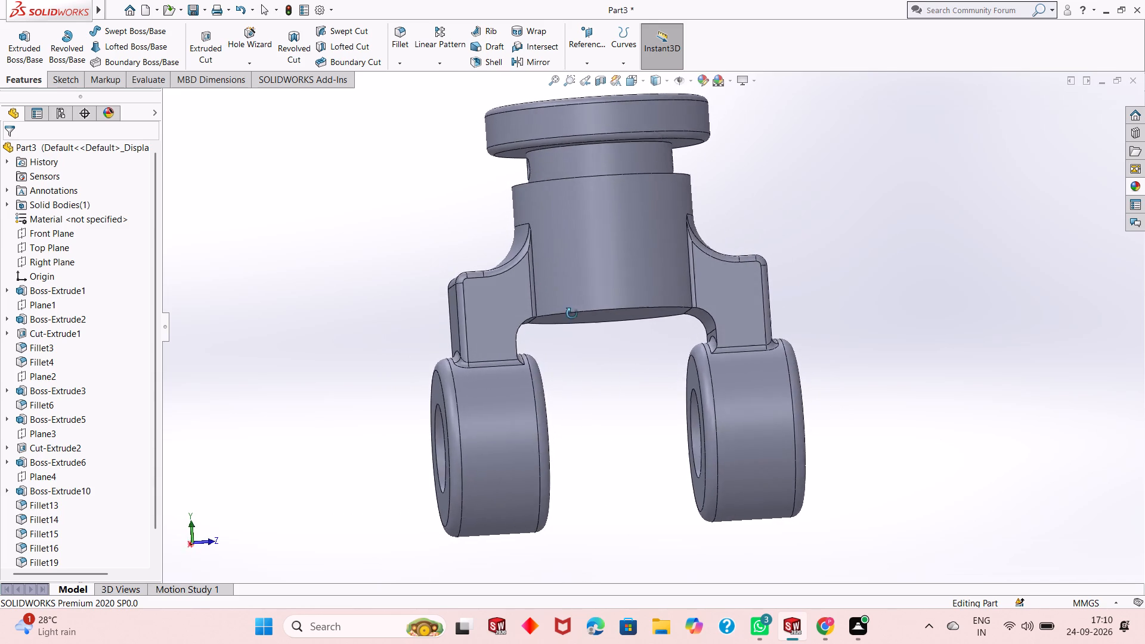
{"action": "middle_click_drag", "start_coordinate": [572, 314], "coordinate": [492, 335]}
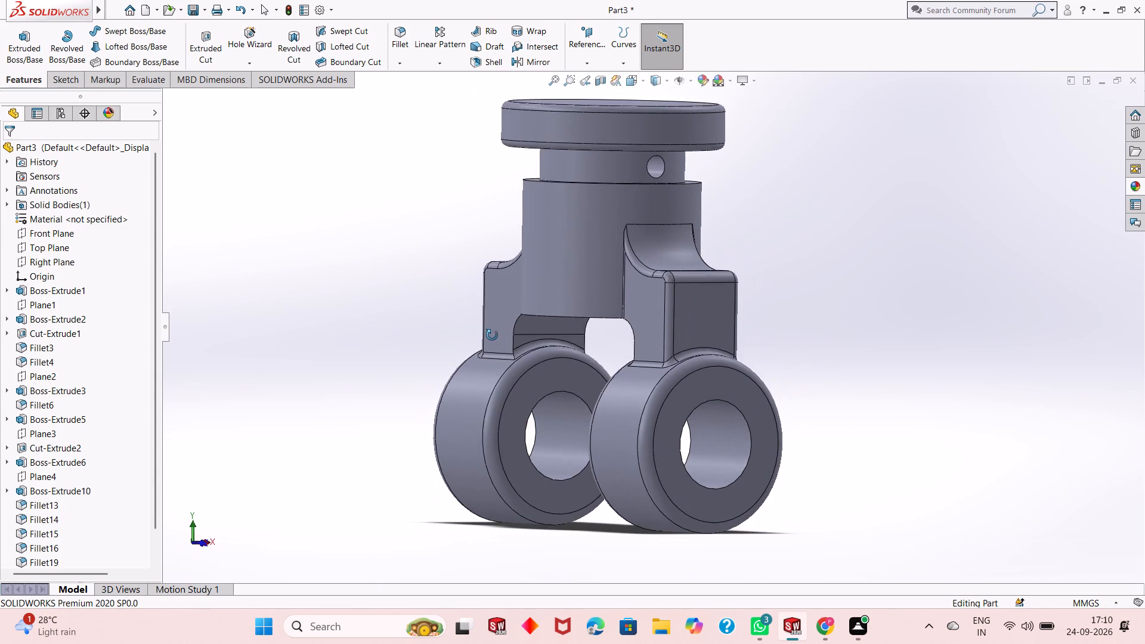
{"action": "middle_click_drag", "start_coordinate": [492, 335], "coordinate": [543, 300]}
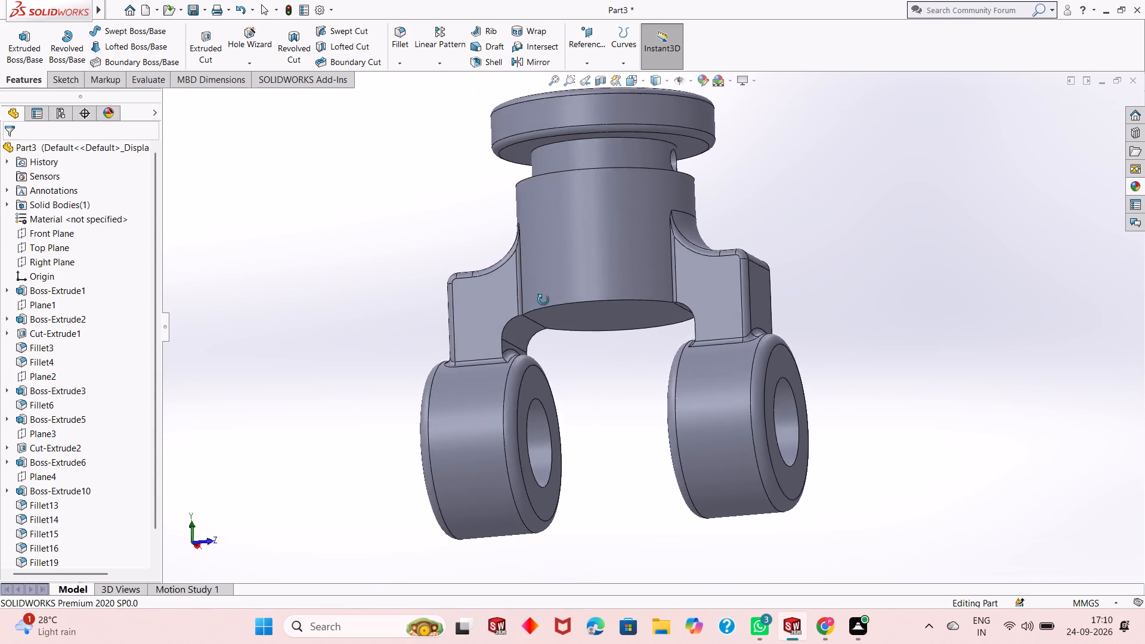
{"action": "middle_click_drag", "start_coordinate": [543, 300], "coordinate": [671, 327]}
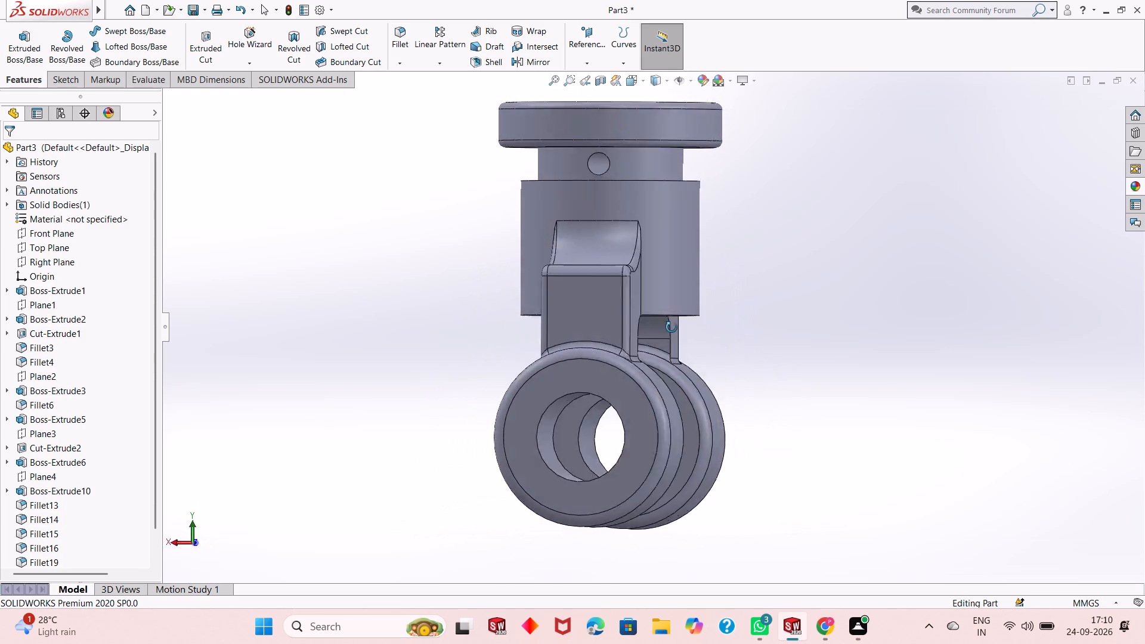
{"action": "middle_click_drag", "start_coordinate": [671, 327], "coordinate": [598, 423]}
{"action": "scroll", "coordinate": [599, 395], "scroll_direction": "up", "scroll_amount": 4}
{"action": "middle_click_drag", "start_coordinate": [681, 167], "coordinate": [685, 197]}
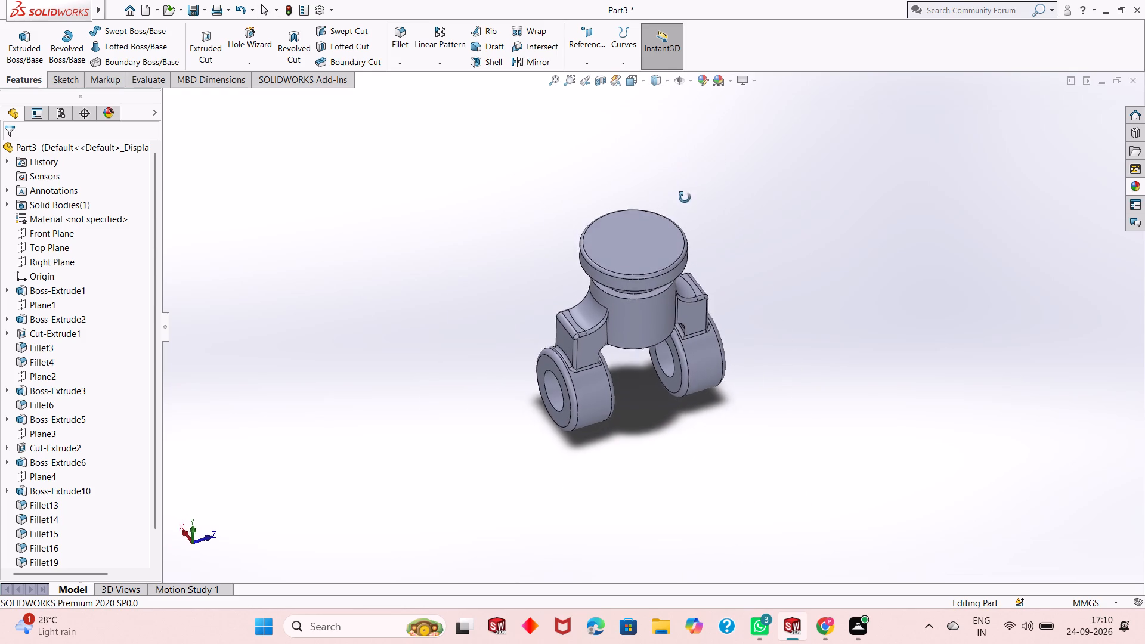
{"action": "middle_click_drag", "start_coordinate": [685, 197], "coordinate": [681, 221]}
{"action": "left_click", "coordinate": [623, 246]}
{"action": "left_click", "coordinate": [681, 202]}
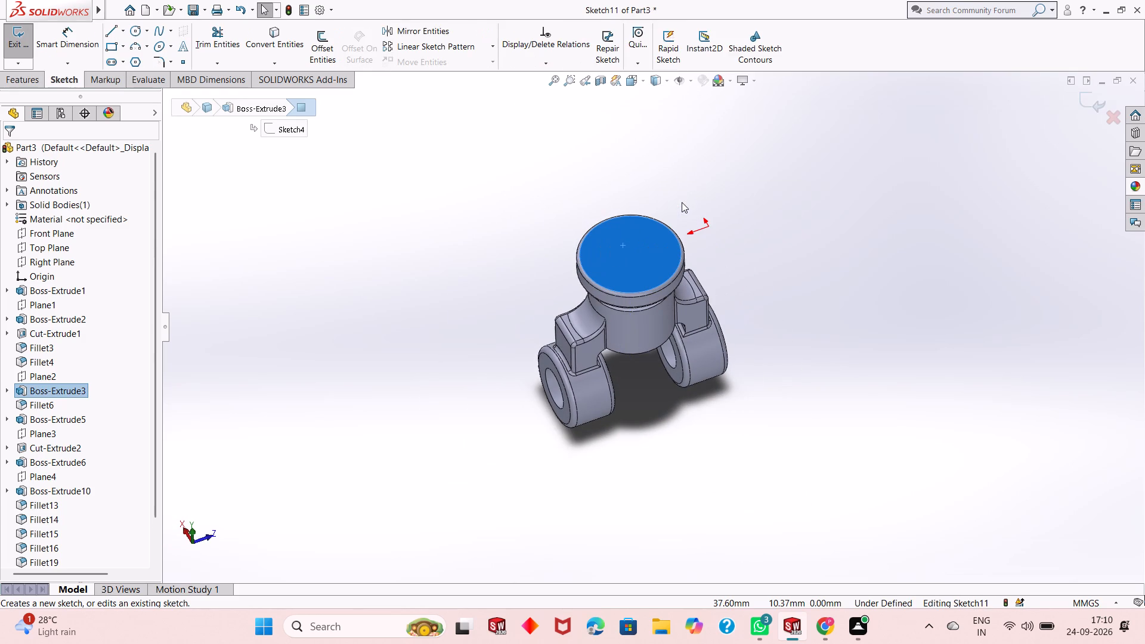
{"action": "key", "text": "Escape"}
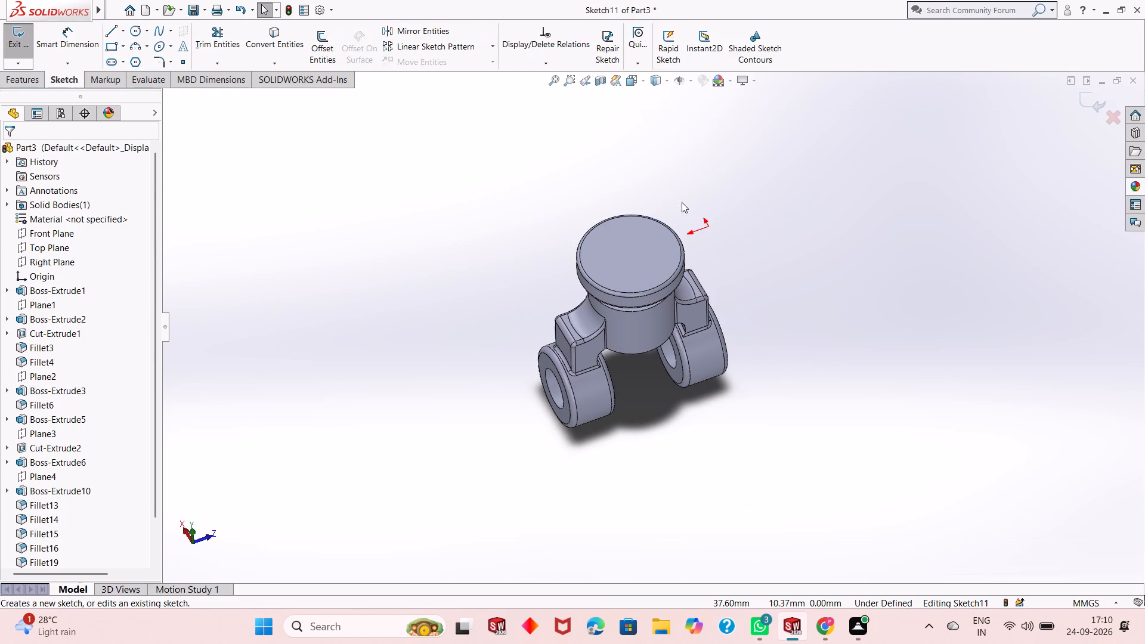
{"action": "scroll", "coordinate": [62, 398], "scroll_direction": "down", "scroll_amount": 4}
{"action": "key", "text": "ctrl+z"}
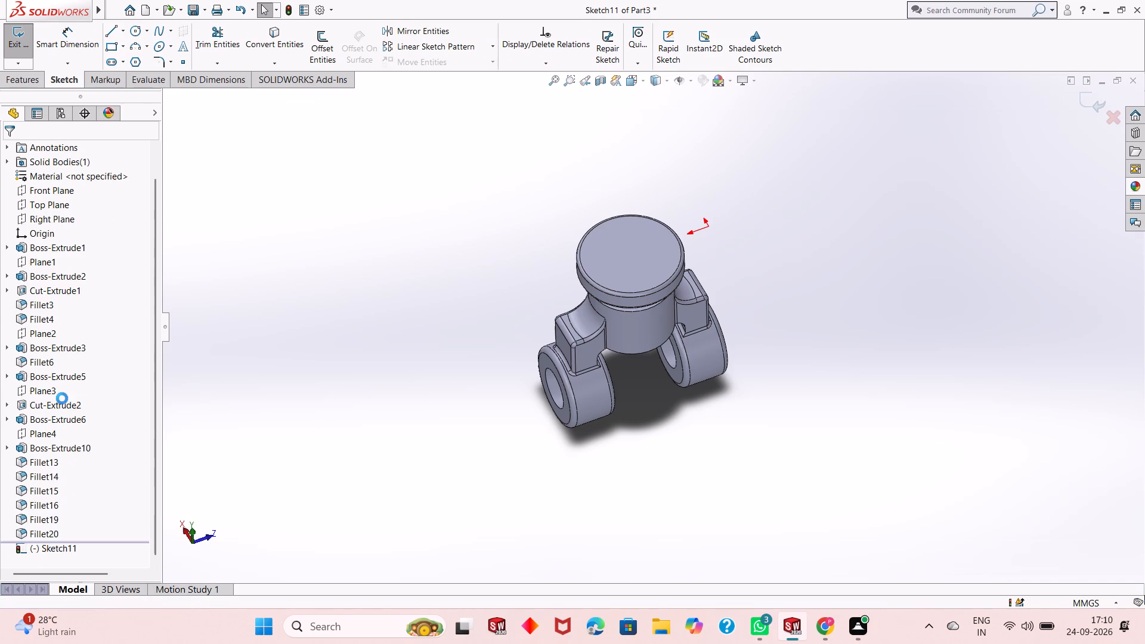
Sketch a center rectangle about 32 mm wide and 31 mm high on the disc's top face, centred on the disc.
{"action": "left_click", "coordinate": [651, 250]}
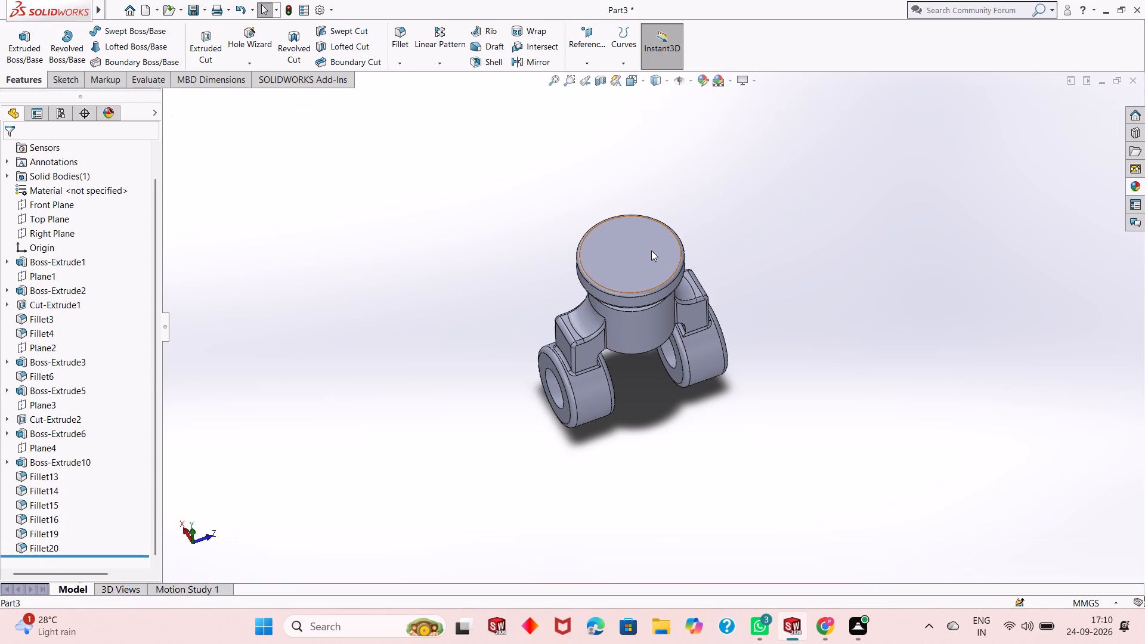
{"action": "left_click", "coordinate": [704, 217]}
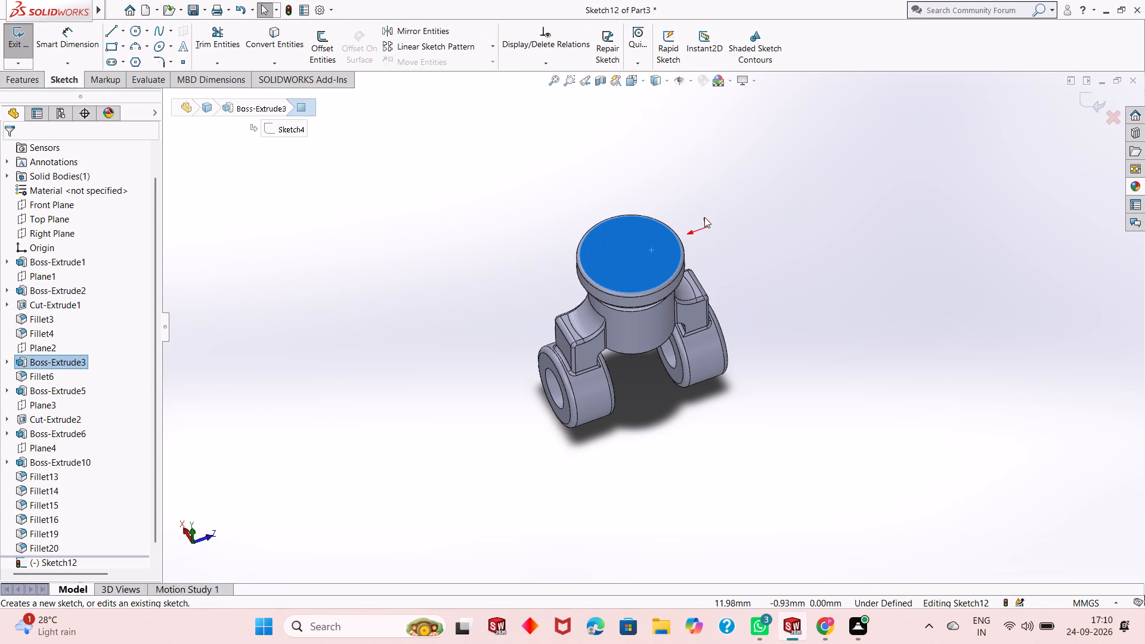
{"action": "key", "text": "ctrl+8"}
{"action": "key", "text": "Escape"}
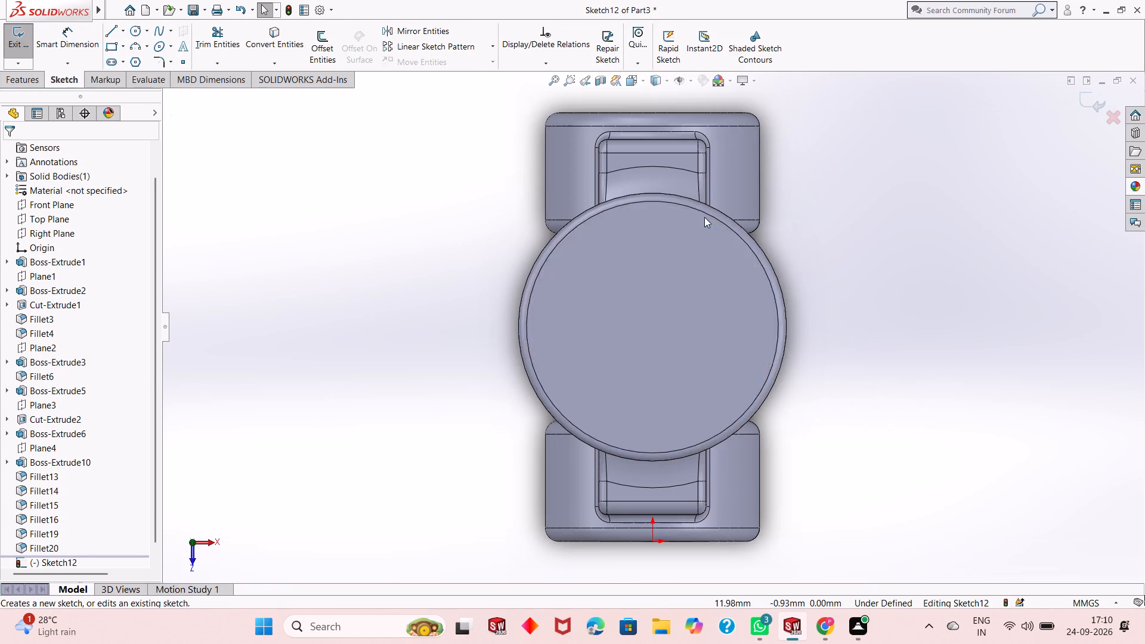
{"action": "scroll", "coordinate": [559, 294], "scroll_direction": "up", "scroll_amount": 1}
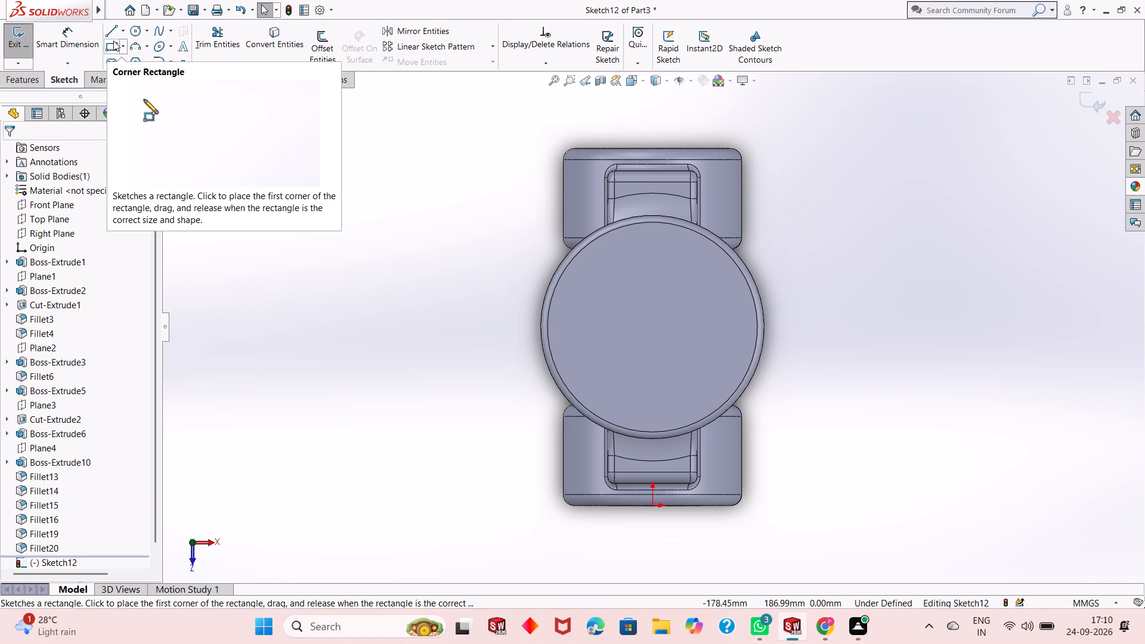
{"action": "left_click", "coordinate": [123, 44]}
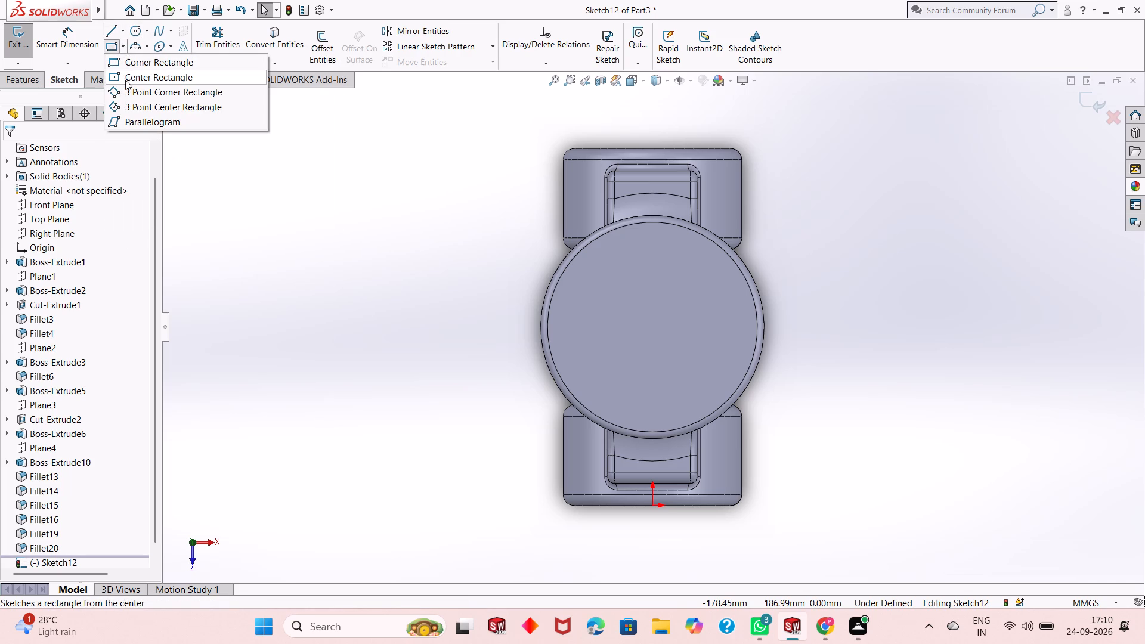
{"action": "left_click", "coordinate": [125, 80]}
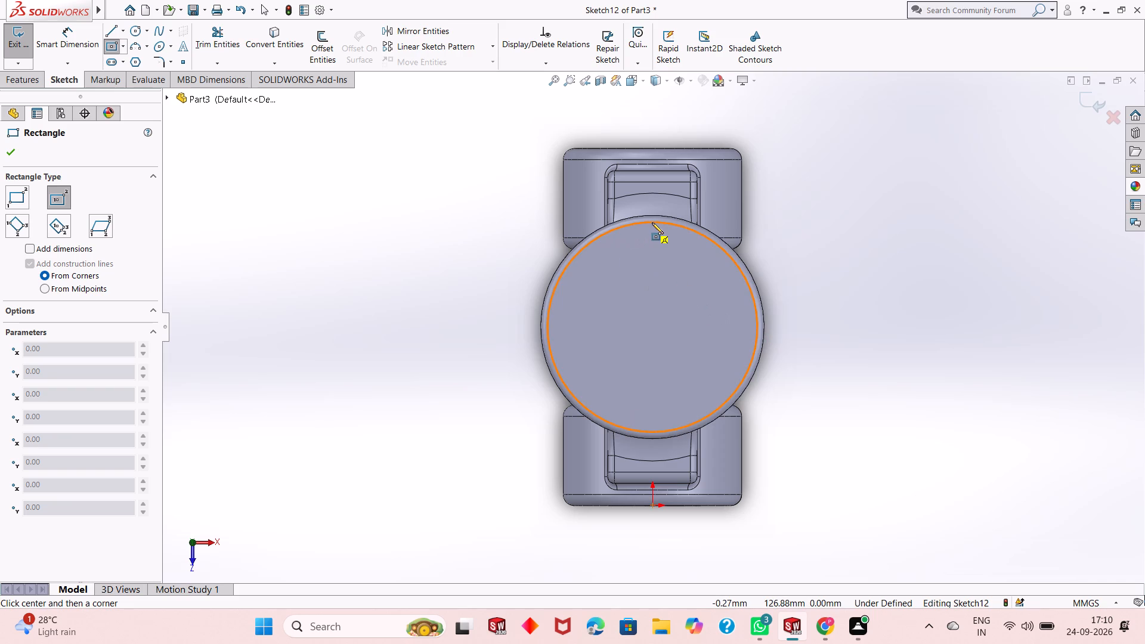
{"action": "left_click", "coordinate": [651, 325]}
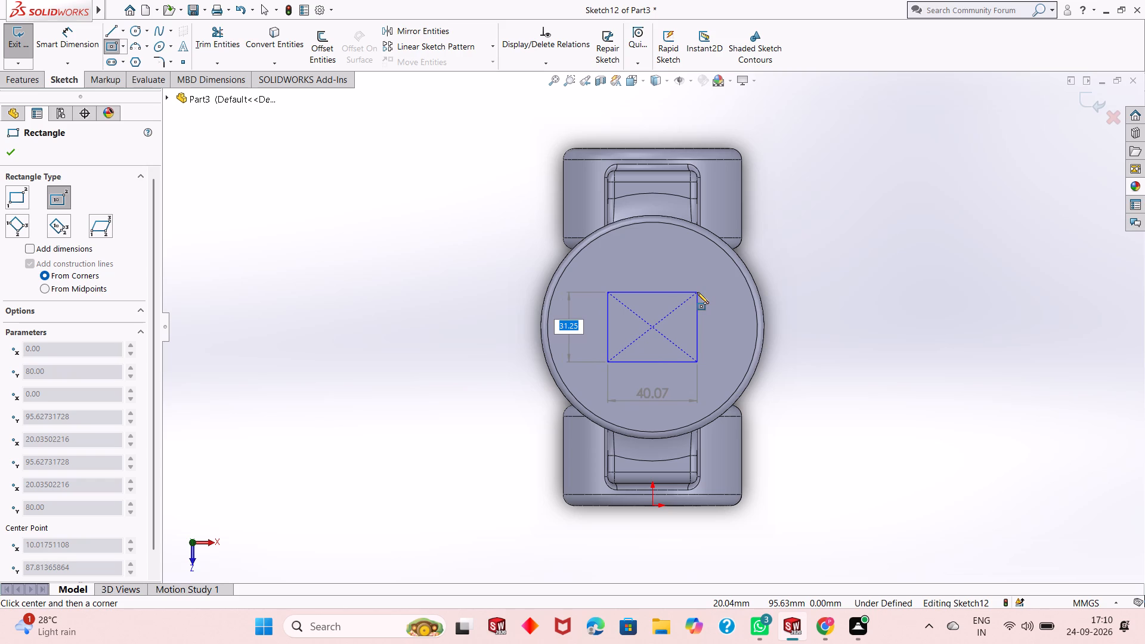
{"action": "left_click", "coordinate": [688, 292]}
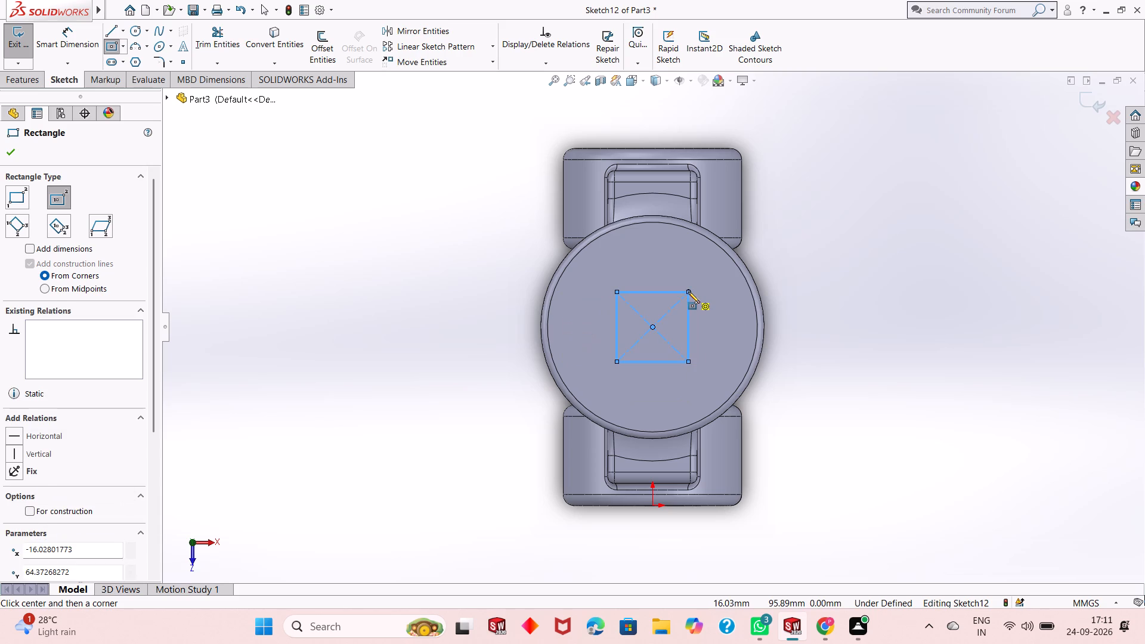
{"action": "key", "text": "Escape"}
{"action": "key", "text": "Escape"}
{"action": "key", "text": "Escape"}
{"action": "key", "text": "Escape"}
{"action": "key", "text": "Escape"}
{"action": "key", "text": "Escape"}
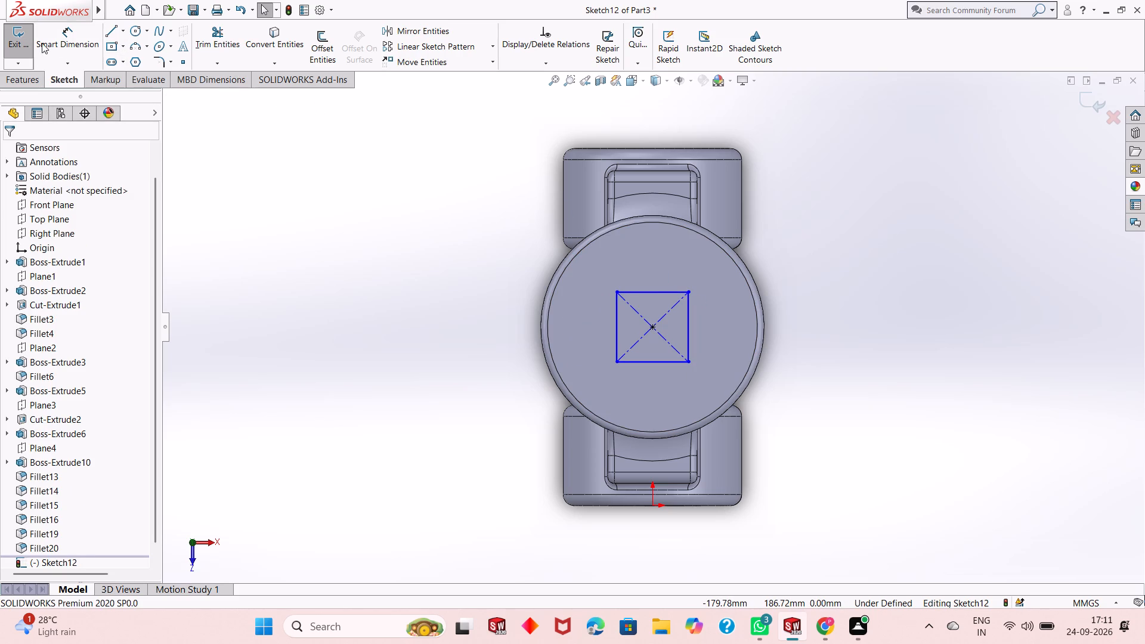
Dimension the rectangle on the disc's top face to 45 mm wide and 45 mm high.
{"action": "left_click", "coordinate": [63, 42]}
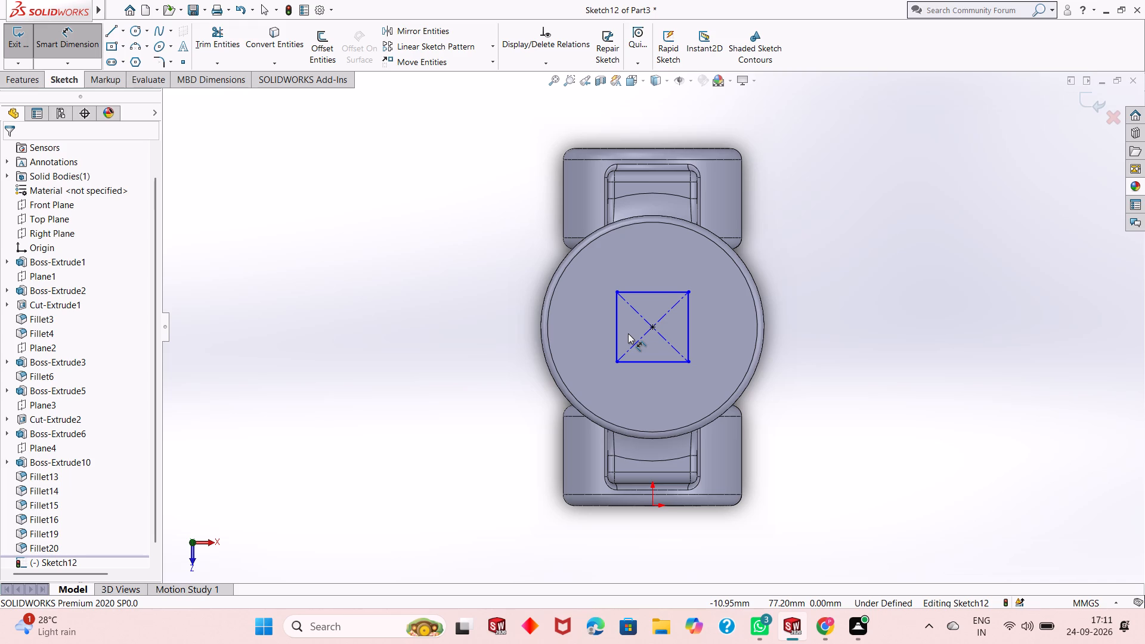
{"action": "left_click", "coordinate": [658, 363]}
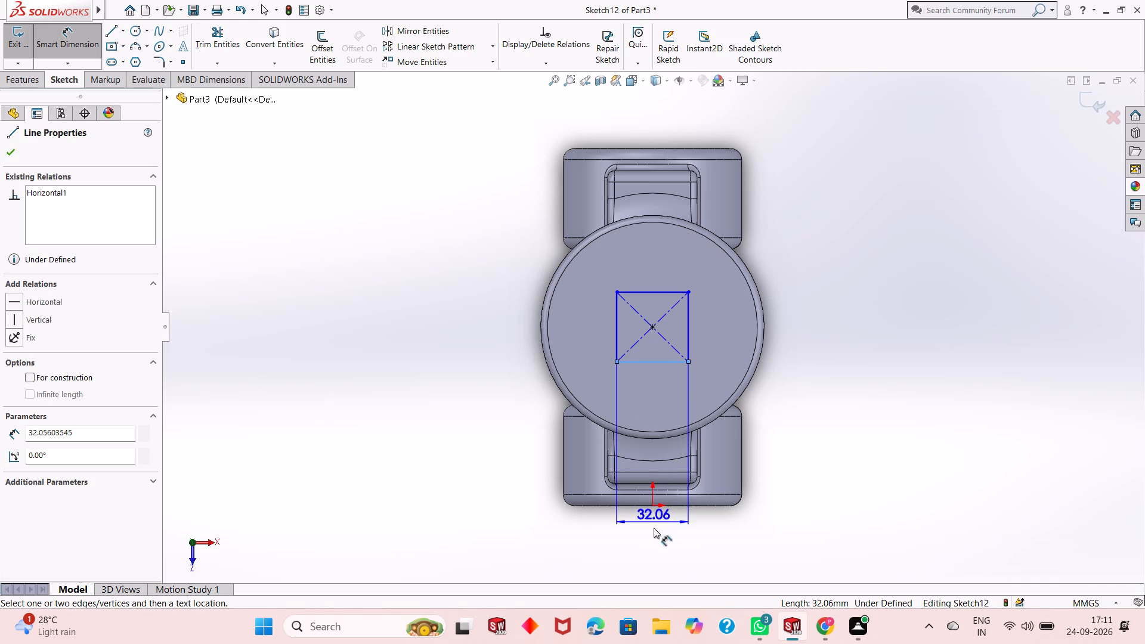
{"action": "left_click", "coordinate": [656, 547]}
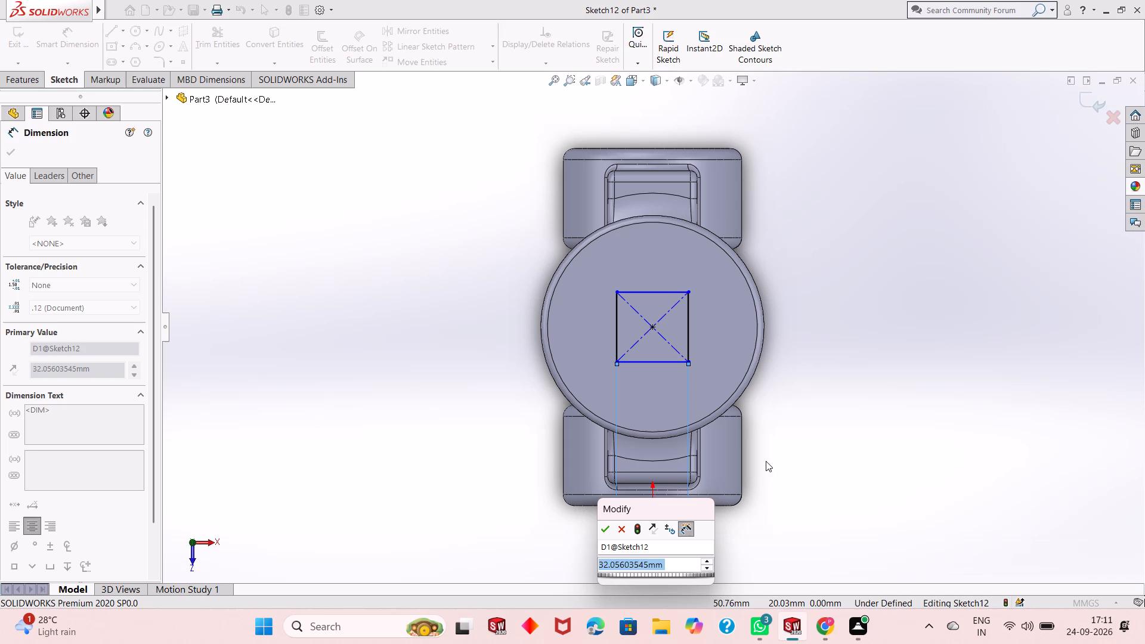
{"action": "type", "text": "45"}
{"action": "key", "text": "Return"}
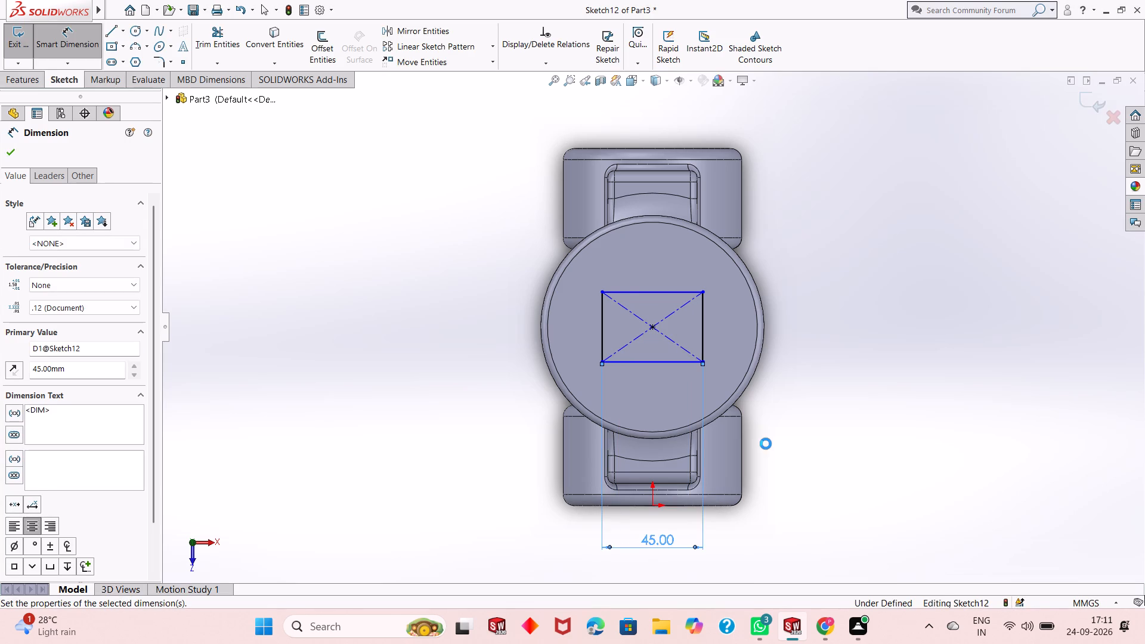
{"action": "left_click", "coordinate": [701, 317]}
{"action": "left_click", "coordinate": [852, 302]}
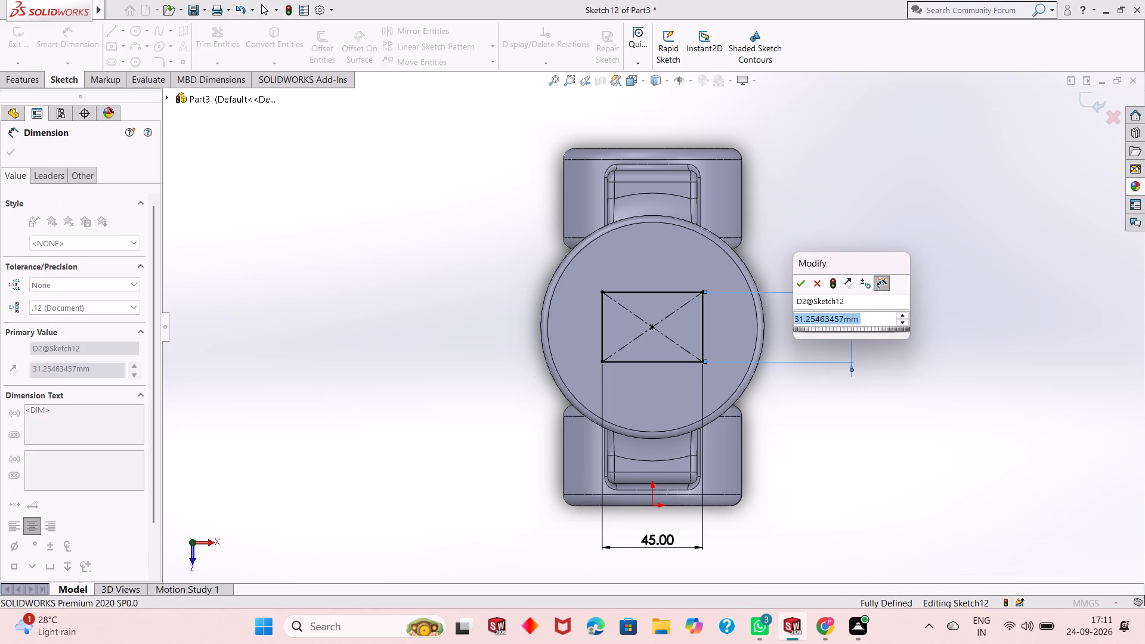
{"action": "type", "text": "45"}
{"action": "key", "text": "Return"}
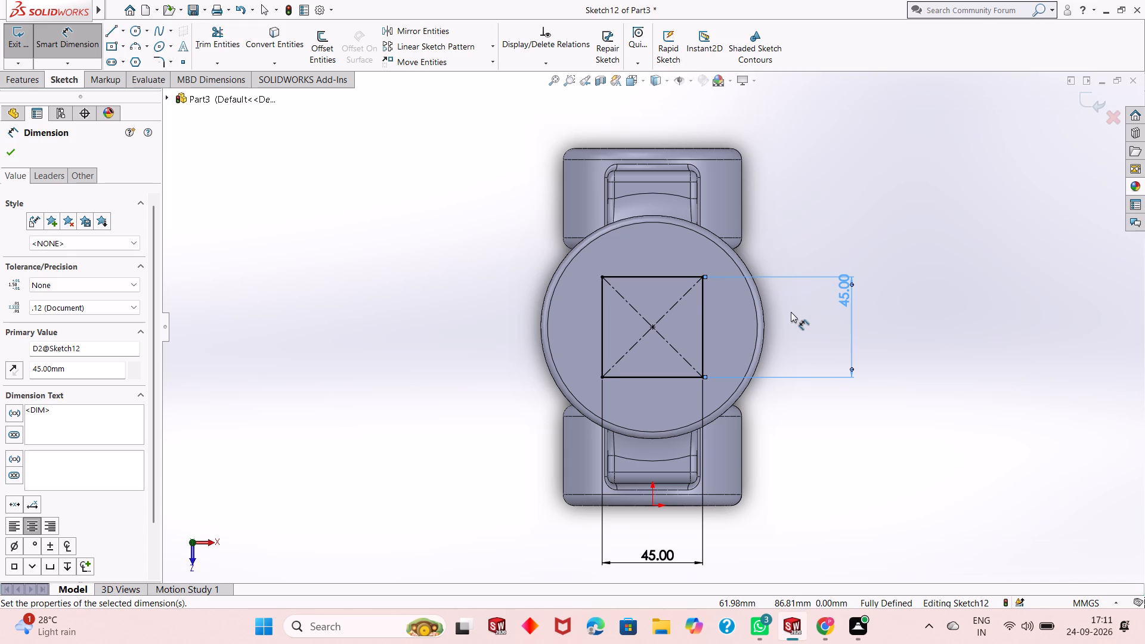
{"action": "right_click", "coordinate": [822, 197]}
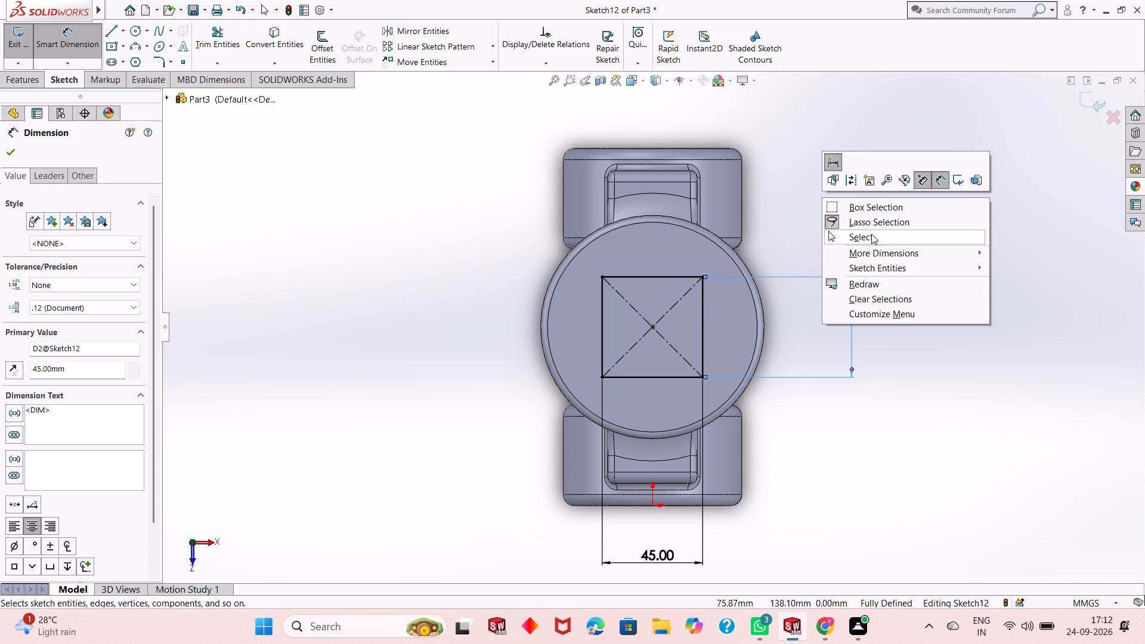
{"action": "left_click", "coordinate": [871, 234]}
Examine the dimensioned square on the disc's top face and the part beneath it from several angles.
{"action": "middle_click_drag", "start_coordinate": [755, 408], "coordinate": [756, 356]}
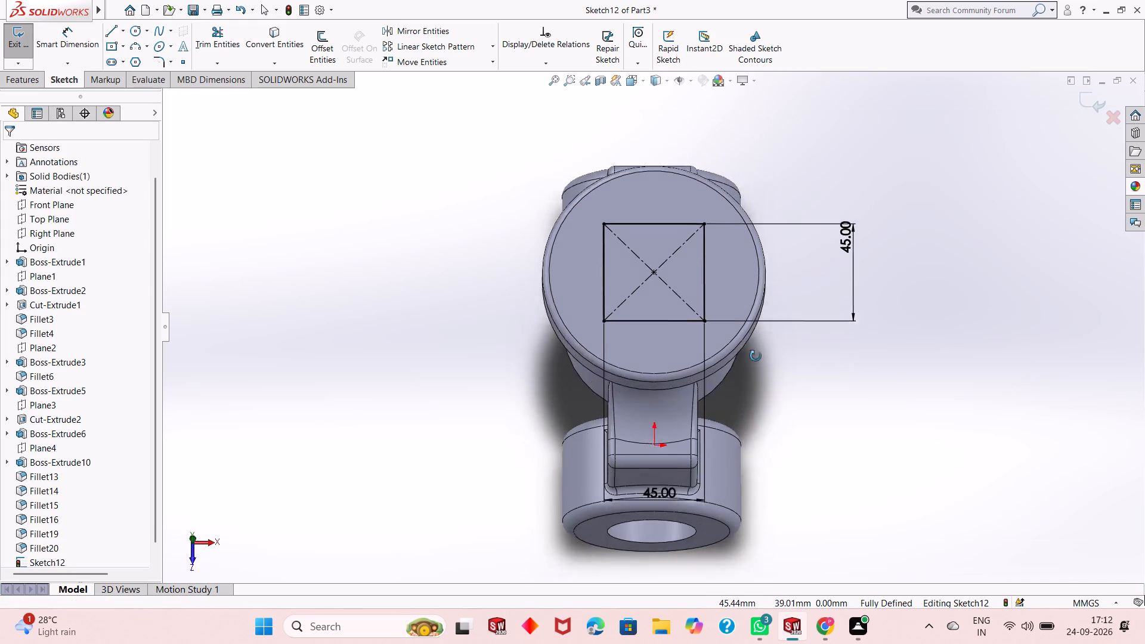
{"action": "middle_click_drag", "start_coordinate": [756, 356], "coordinate": [764, 125]}
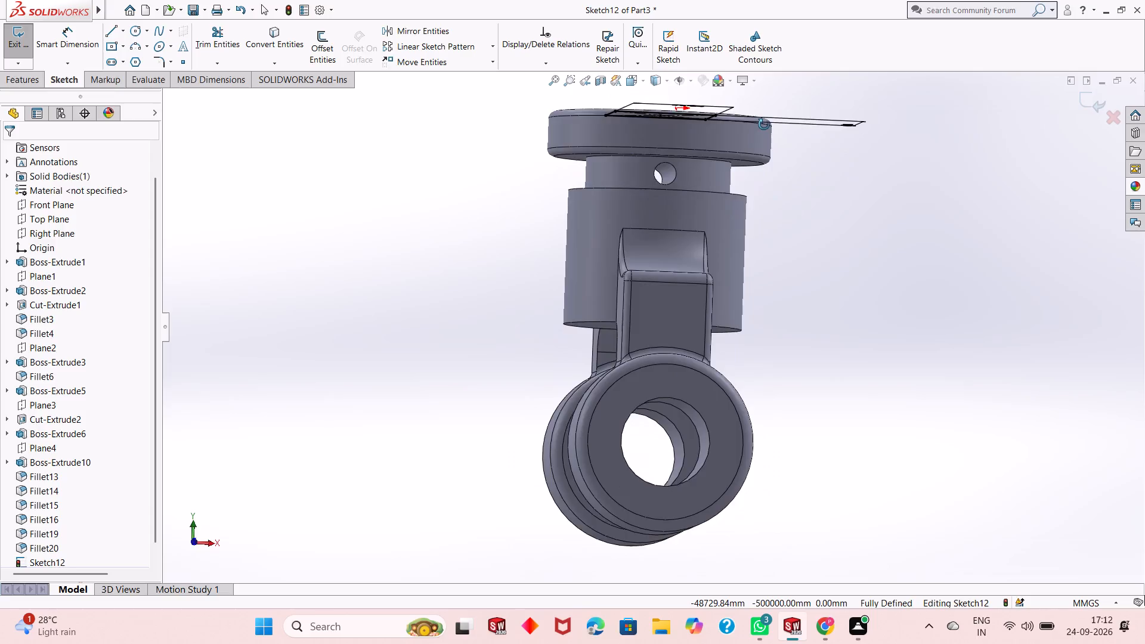
{"action": "middle_click_drag", "start_coordinate": [764, 125], "coordinate": [714, 149]}
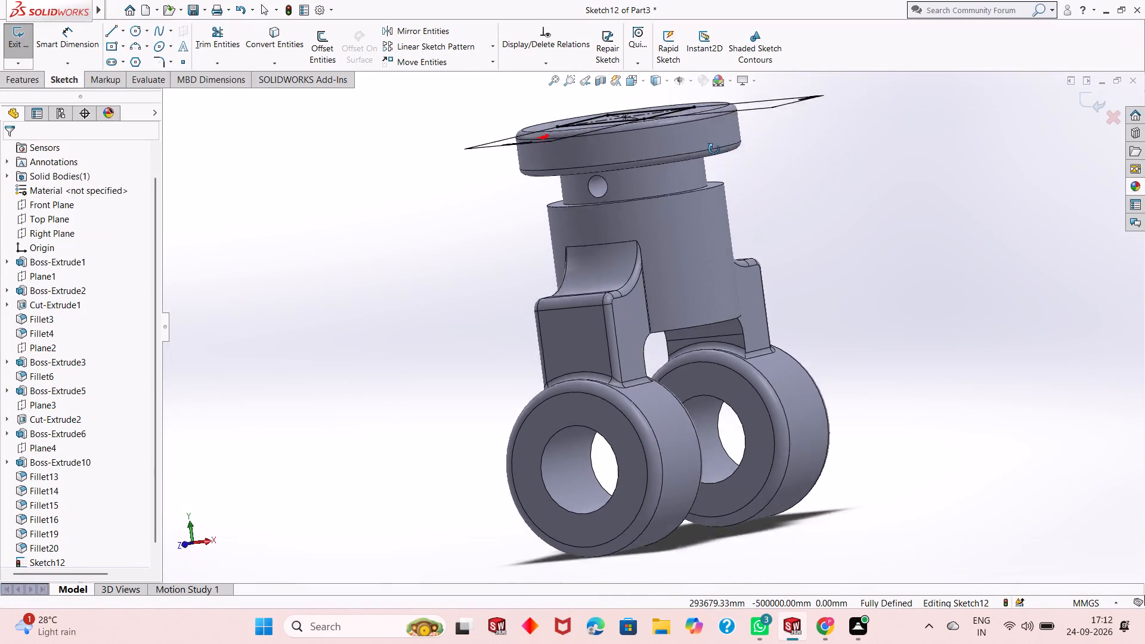
{"action": "middle_click_drag", "start_coordinate": [714, 149], "coordinate": [717, 363]}
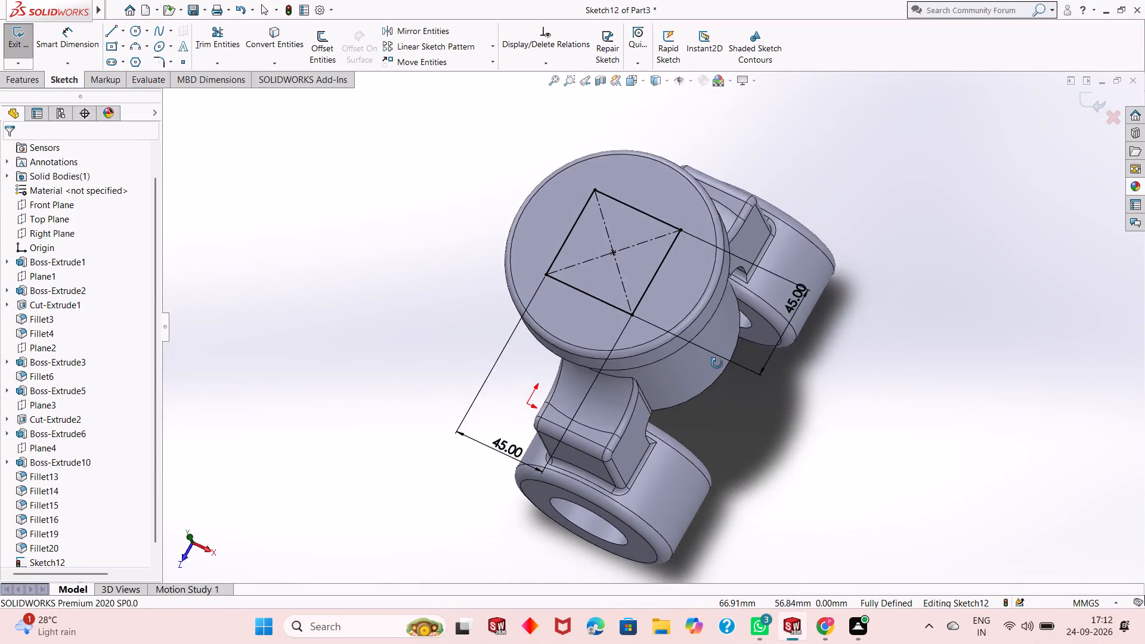
{"action": "middle_click_drag", "start_coordinate": [717, 363], "coordinate": [717, 368]}
{"action": "scroll", "coordinate": [726, 308], "scroll_direction": "up", "scroll_amount": 1}
{"action": "scroll", "coordinate": [691, 219], "scroll_direction": "down", "scroll_amount": 1}
{"action": "scroll", "coordinate": [691, 219], "scroll_direction": "up", "scroll_amount": 1}
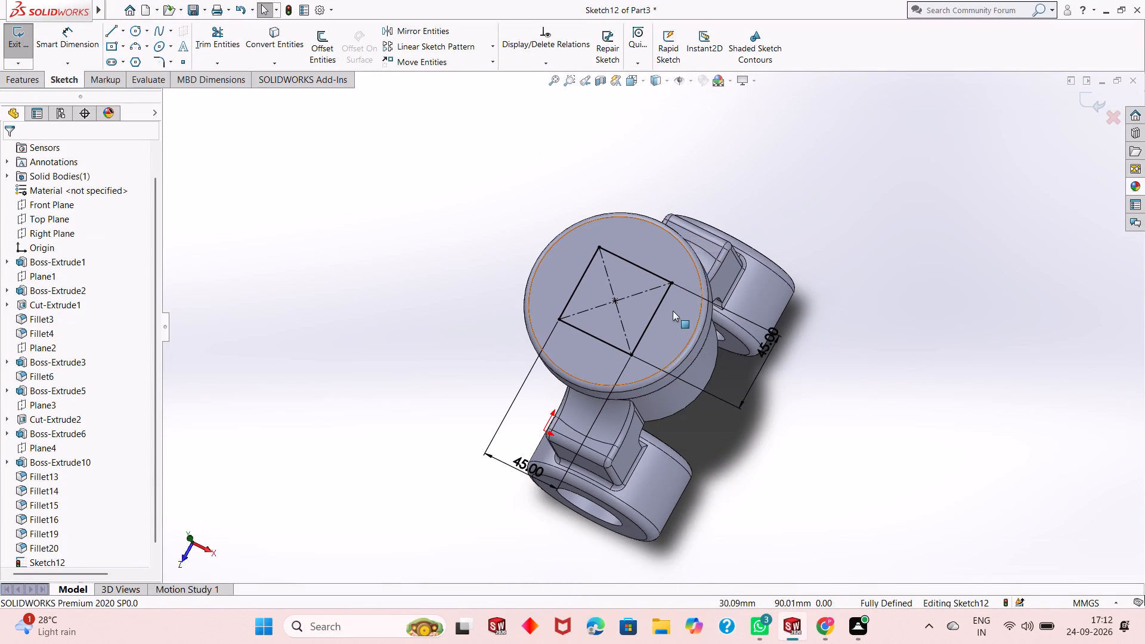
{"action": "scroll", "coordinate": [673, 314], "scroll_direction": "down", "scroll_amount": 1}
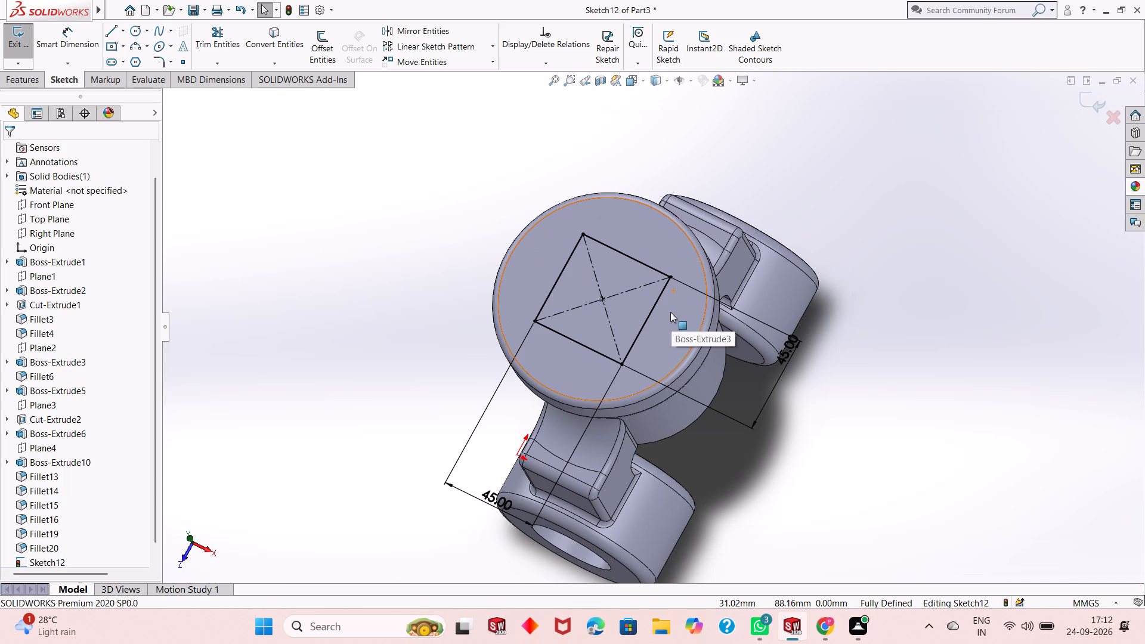
{"action": "scroll", "coordinate": [618, 309], "scroll_direction": "down", "scroll_amount": 3}
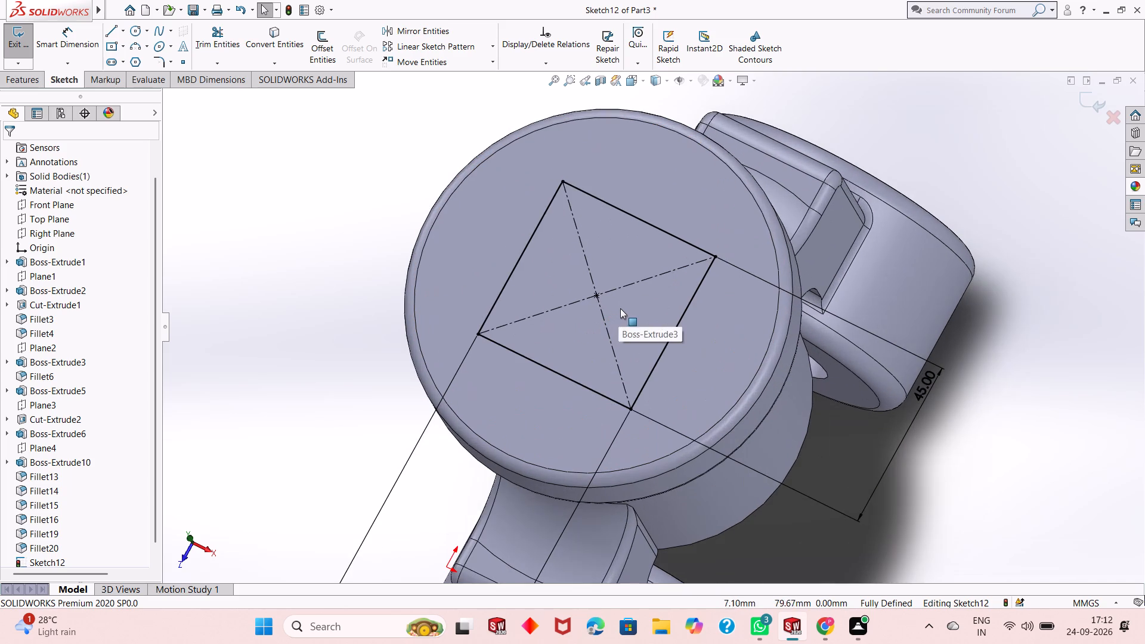
{"action": "scroll", "coordinate": [620, 306], "scroll_direction": "up", "scroll_amount": 1}
{"action": "scroll", "coordinate": [620, 305], "scroll_direction": "down", "scroll_amount": 2}
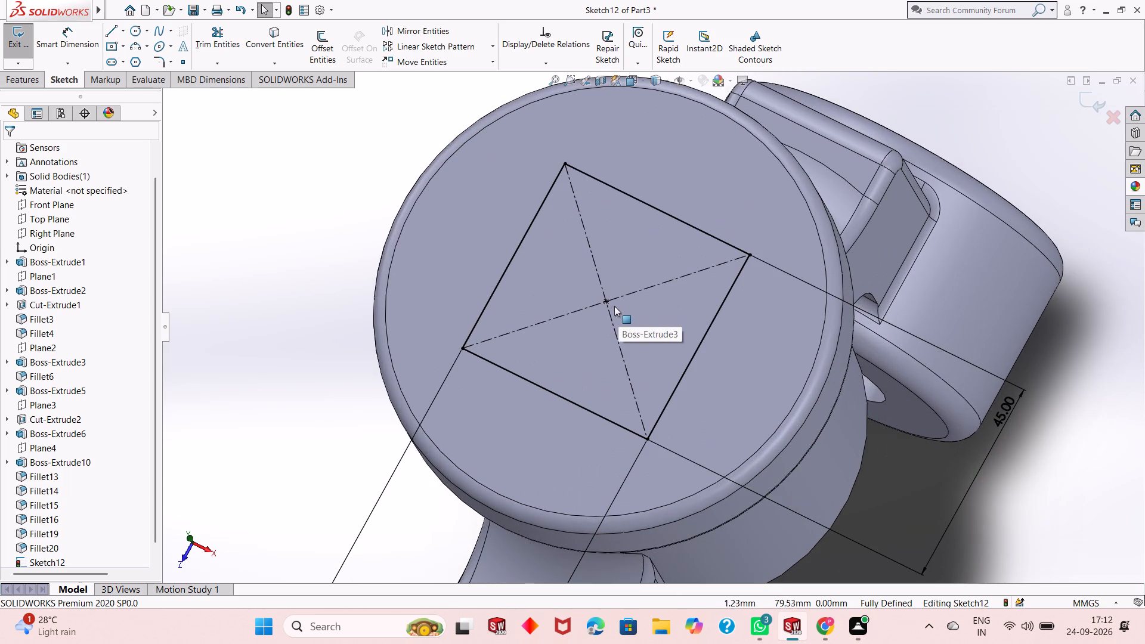
{"action": "scroll", "coordinate": [644, 316], "scroll_direction": "up", "scroll_amount": 2}
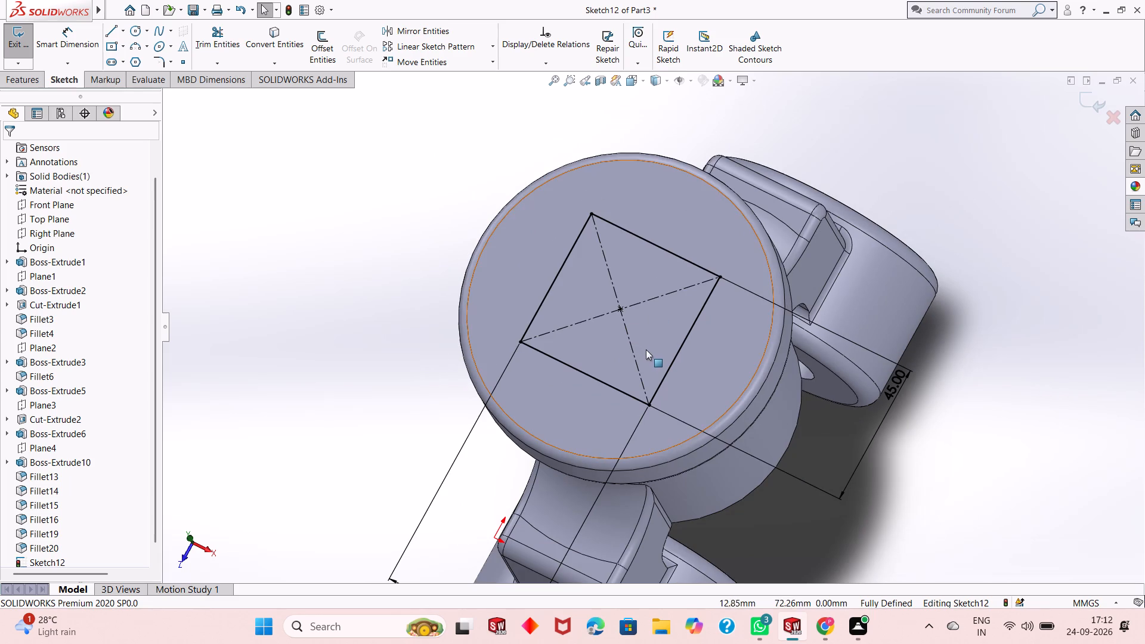
{"action": "middle_click_drag", "start_coordinate": [646, 350], "coordinate": [669, 242]}
{"action": "scroll", "coordinate": [674, 338], "scroll_direction": "up", "scroll_amount": 4}
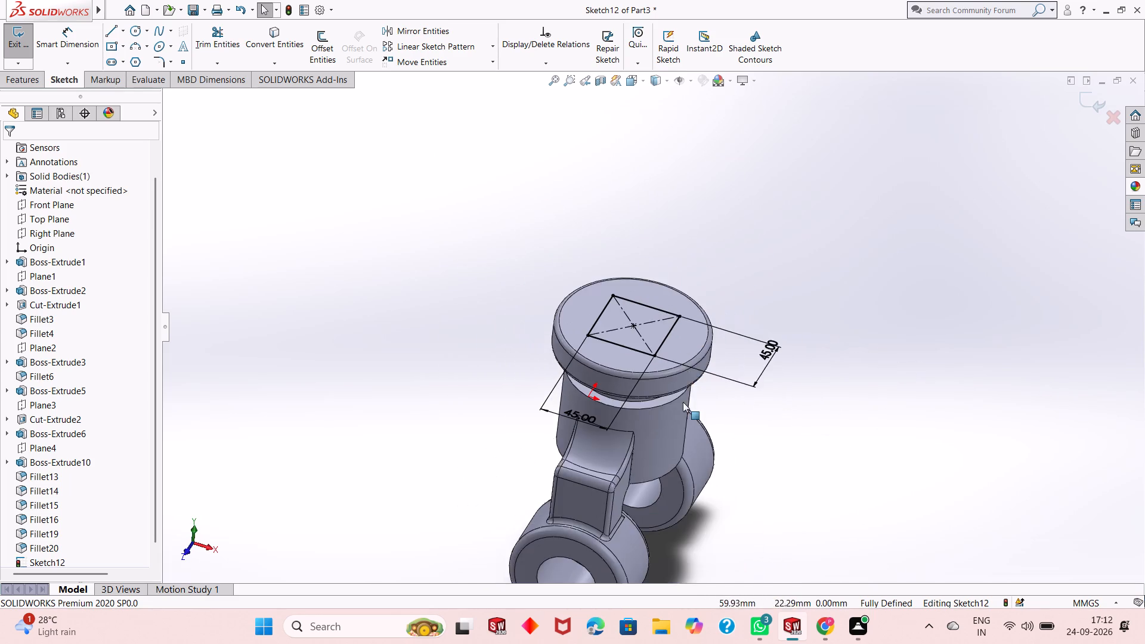
{"action": "scroll", "coordinate": [683, 402], "scroll_direction": "up", "scroll_amount": 1}
{"action": "scroll", "coordinate": [661, 389], "scroll_direction": "down", "scroll_amount": 3}
{"action": "scroll", "coordinate": [635, 447], "scroll_direction": "up", "scroll_amount": 2}
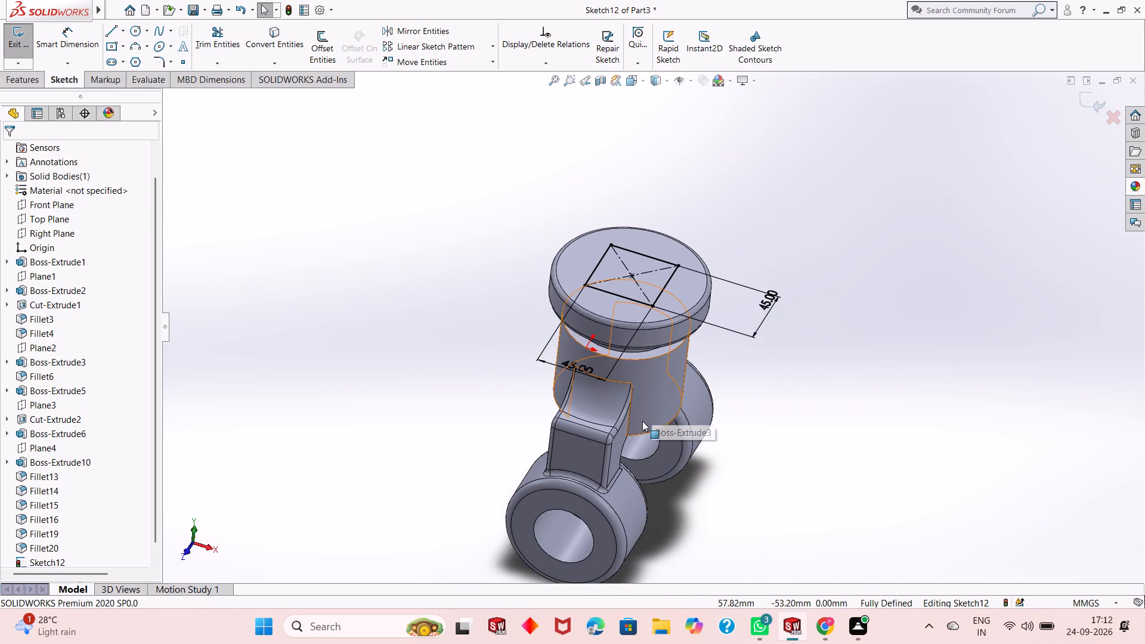
{"action": "middle_click_drag", "start_coordinate": [642, 421], "coordinate": [643, 404]}
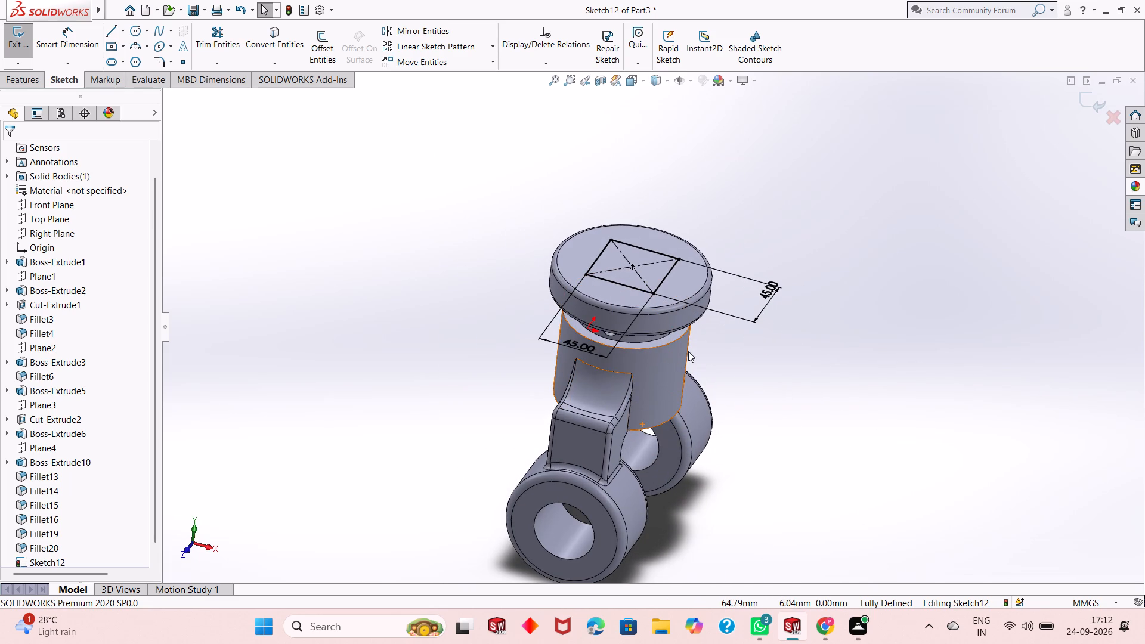
{"action": "middle_click_drag", "start_coordinate": [723, 326], "coordinate": [708, 385]}
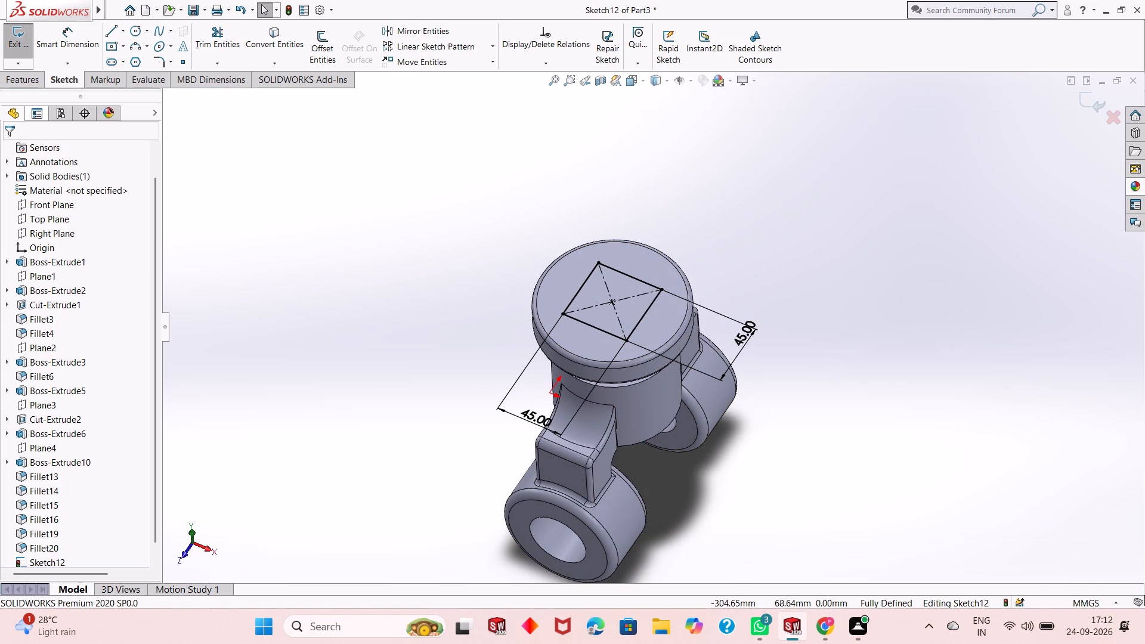
Extrude-cut the 45 mm square from the disc's top face down through the part with the Through All end condition.
{"action": "left_click", "coordinate": [23, 85]}
{"action": "left_click", "coordinate": [196, 47]}
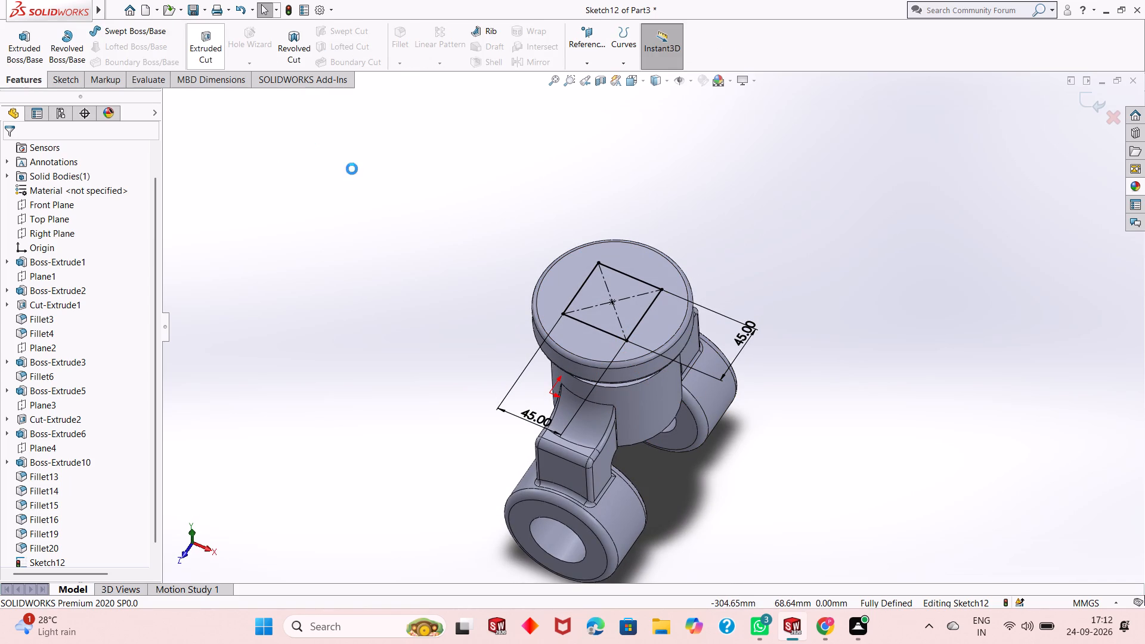
{"action": "middle_click_drag", "start_coordinate": [431, 323], "coordinate": [423, 176]}
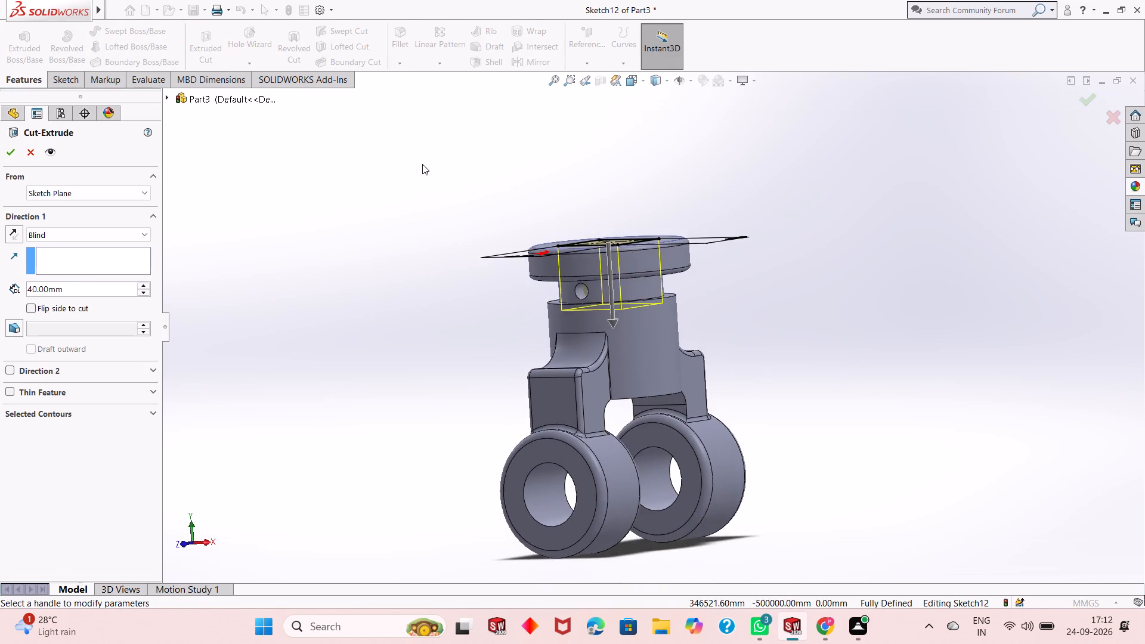
{"action": "scroll", "coordinate": [422, 164], "scroll_direction": "up", "scroll_amount": 1}
{"action": "middle_click_drag", "start_coordinate": [692, 321], "coordinate": [682, 231]}
{"action": "scroll", "coordinate": [659, 233], "scroll_direction": "down", "scroll_amount": 6}
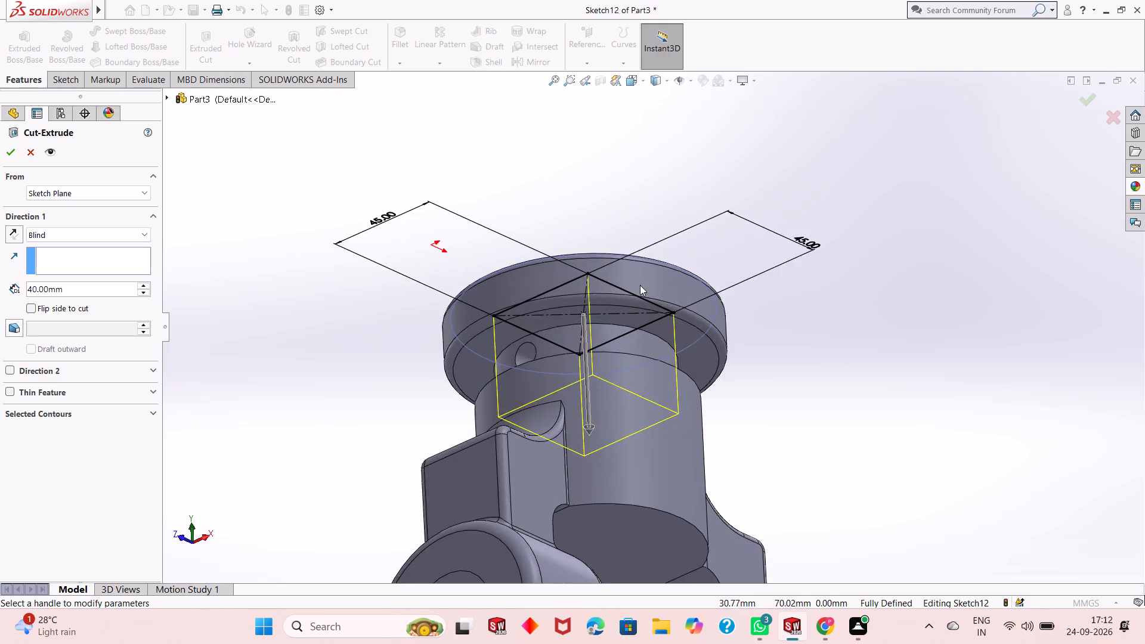
{"action": "middle_click_drag", "start_coordinate": [807, 358], "coordinate": [731, 434]}
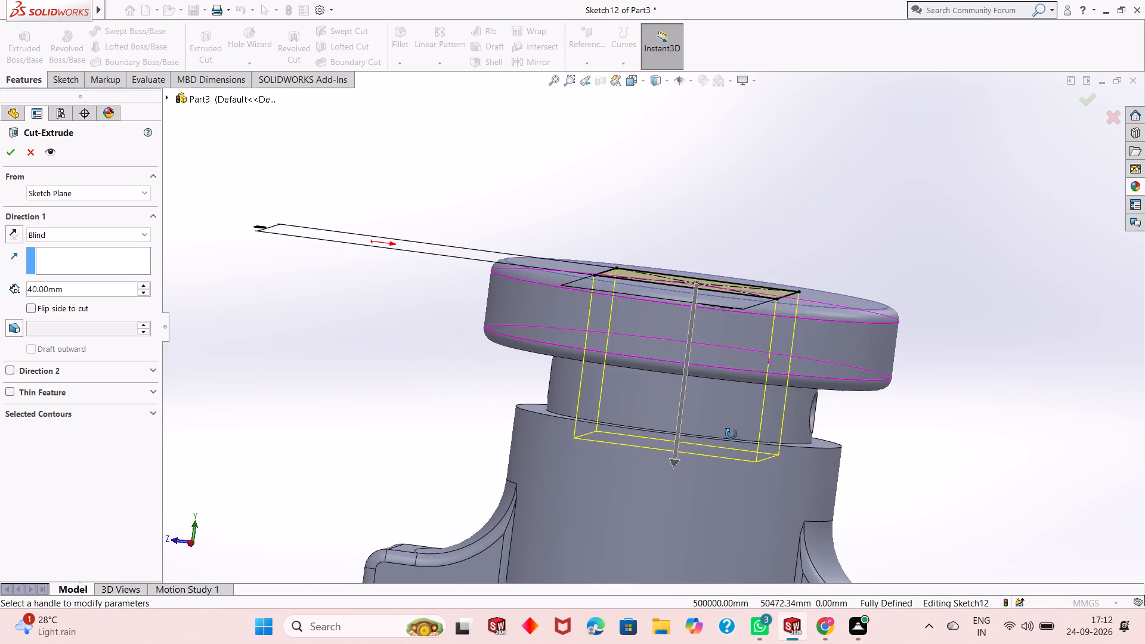
{"action": "middle_click_drag", "start_coordinate": [731, 434], "coordinate": [729, 446]}
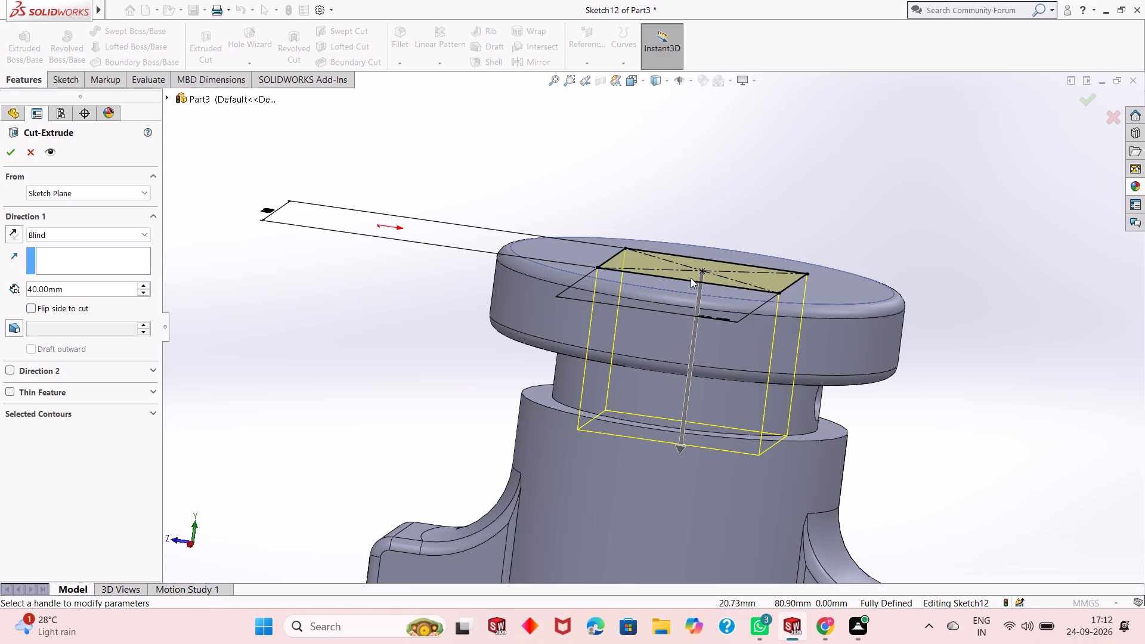
{"action": "scroll", "coordinate": [691, 277], "scroll_direction": "down", "scroll_amount": 5}
{"action": "scroll", "coordinate": [691, 290], "scroll_direction": "up", "scroll_amount": 5}
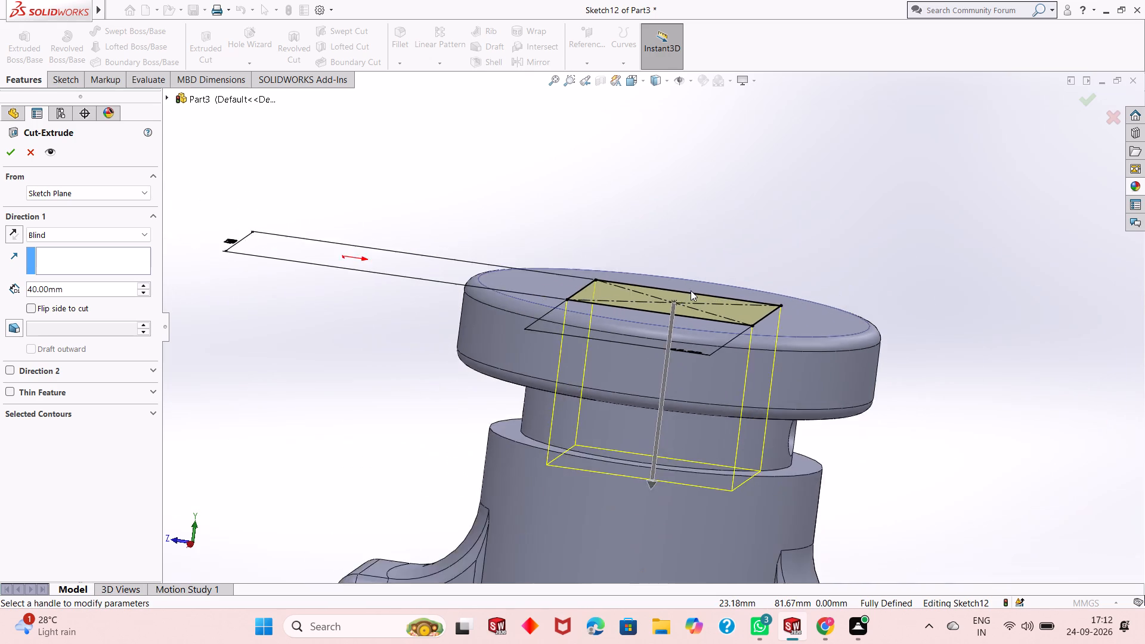
{"action": "scroll", "coordinate": [691, 290], "scroll_direction": "up", "scroll_amount": 7}
{"action": "middle_click_drag", "start_coordinate": [657, 395], "coordinate": [645, 444]}
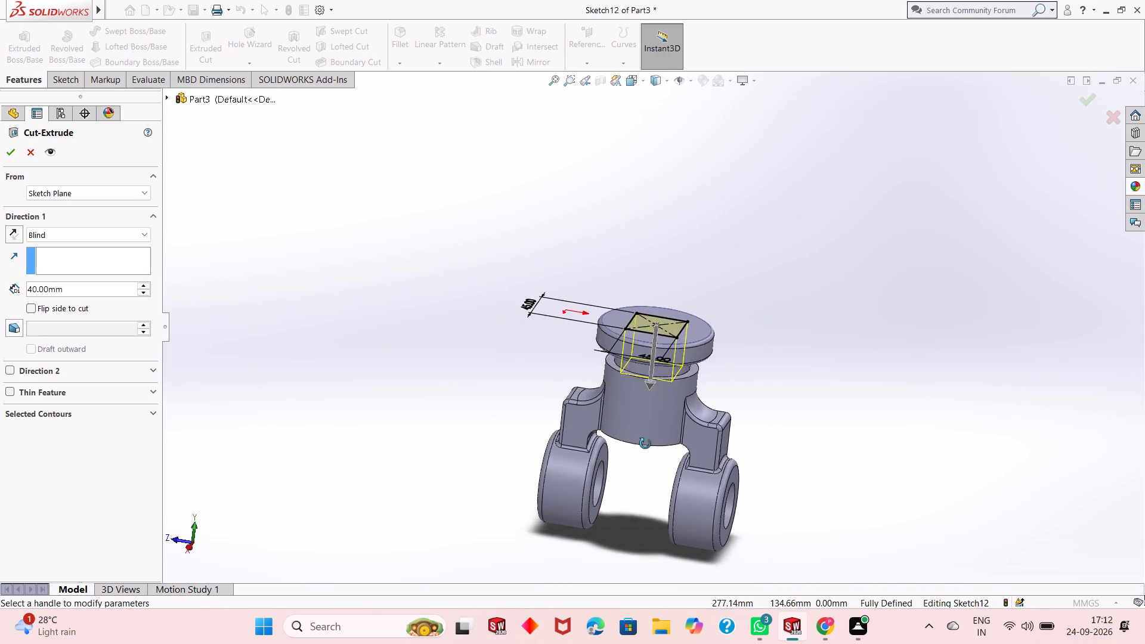
{"action": "middle_click_drag", "start_coordinate": [645, 444], "coordinate": [644, 450]}
{"action": "scroll", "coordinate": [640, 311], "scroll_direction": "down", "scroll_amount": 3}
{"action": "middle_click_drag", "start_coordinate": [682, 314], "coordinate": [660, 439]}
{"action": "scroll", "coordinate": [680, 388], "scroll_direction": "down", "scroll_amount": 7}
{"action": "middle_click_drag", "start_coordinate": [659, 413], "coordinate": [672, 296]}
{"action": "scroll", "coordinate": [606, 383], "scroll_direction": "up", "scroll_amount": 3}
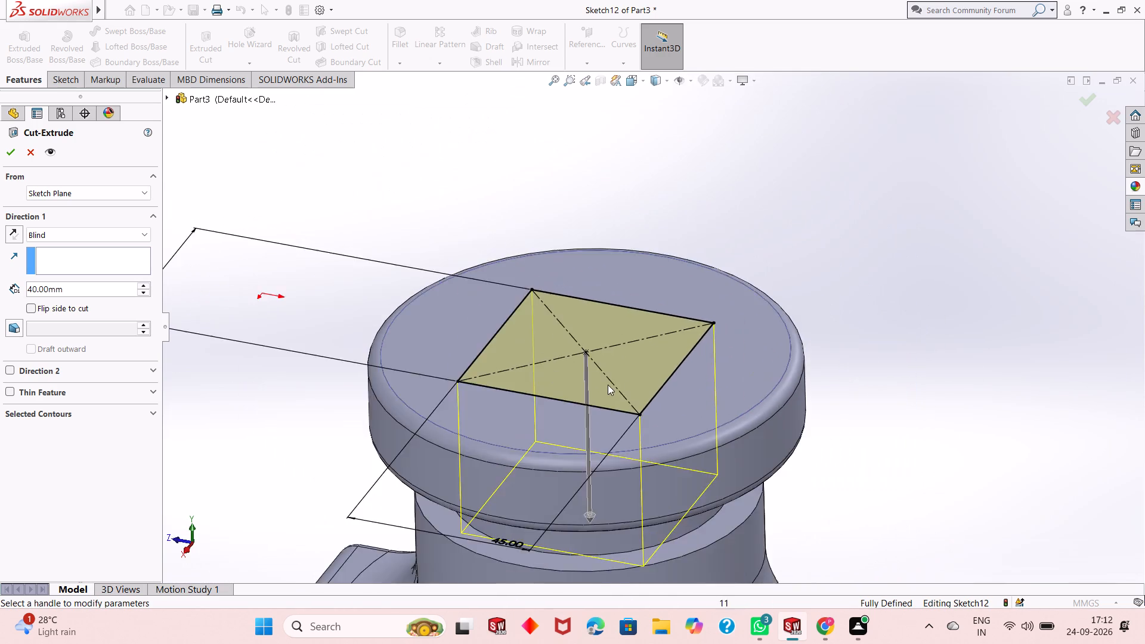
{"action": "scroll", "coordinate": [608, 385], "scroll_direction": "up", "scroll_amount": 5}
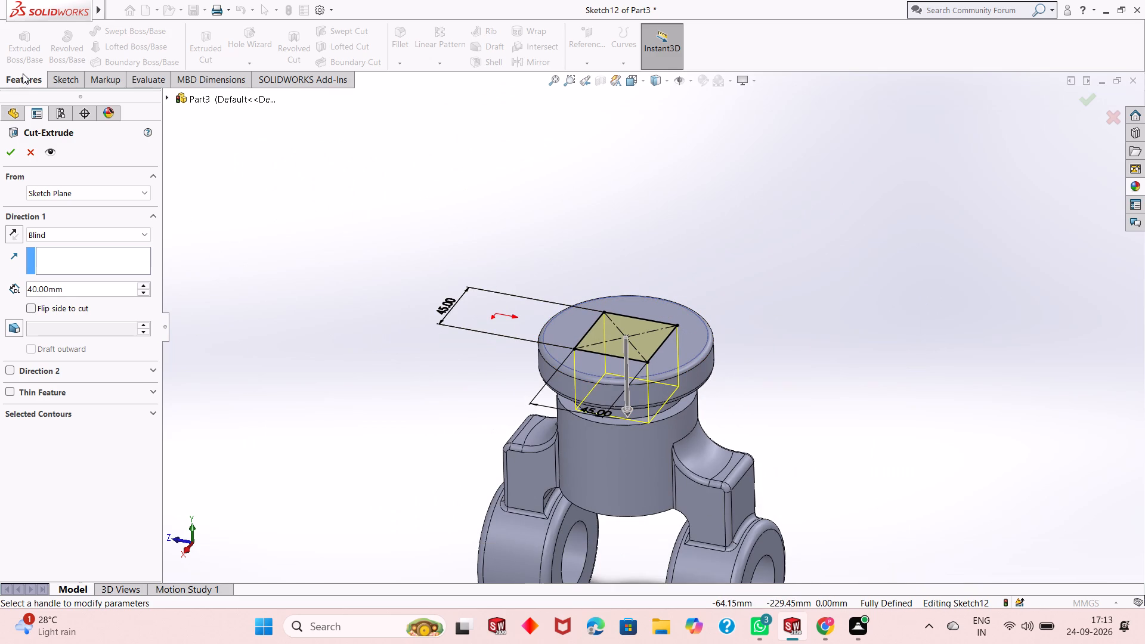
{"action": "left_click", "coordinate": [103, 236]}
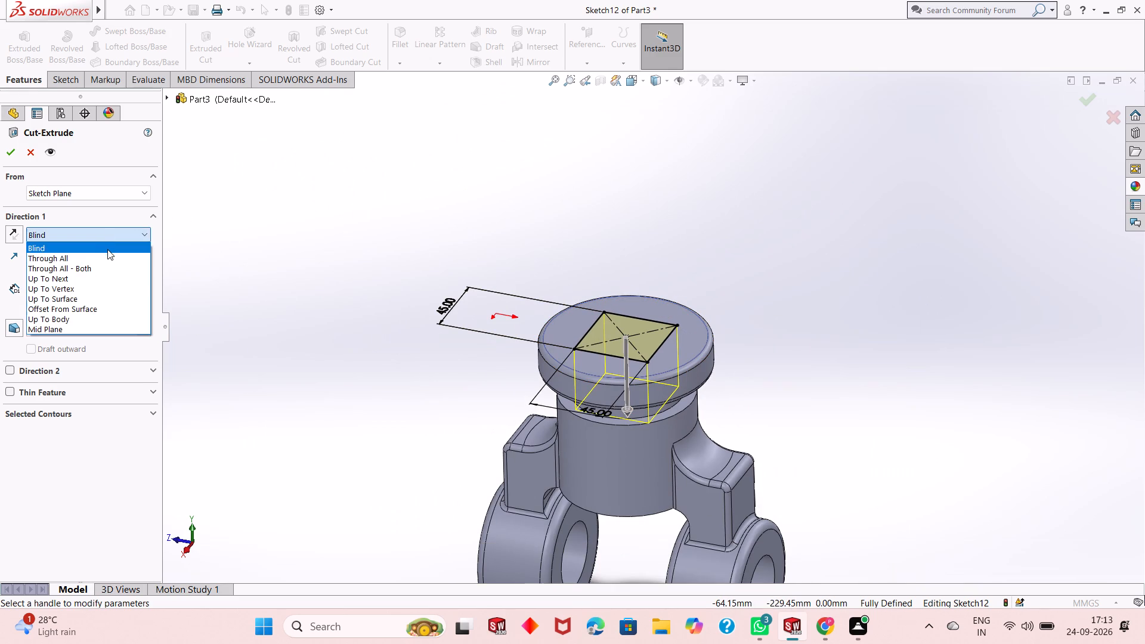
{"action": "left_click", "coordinate": [109, 250]}
{"action": "left_click", "coordinate": [107, 240]}
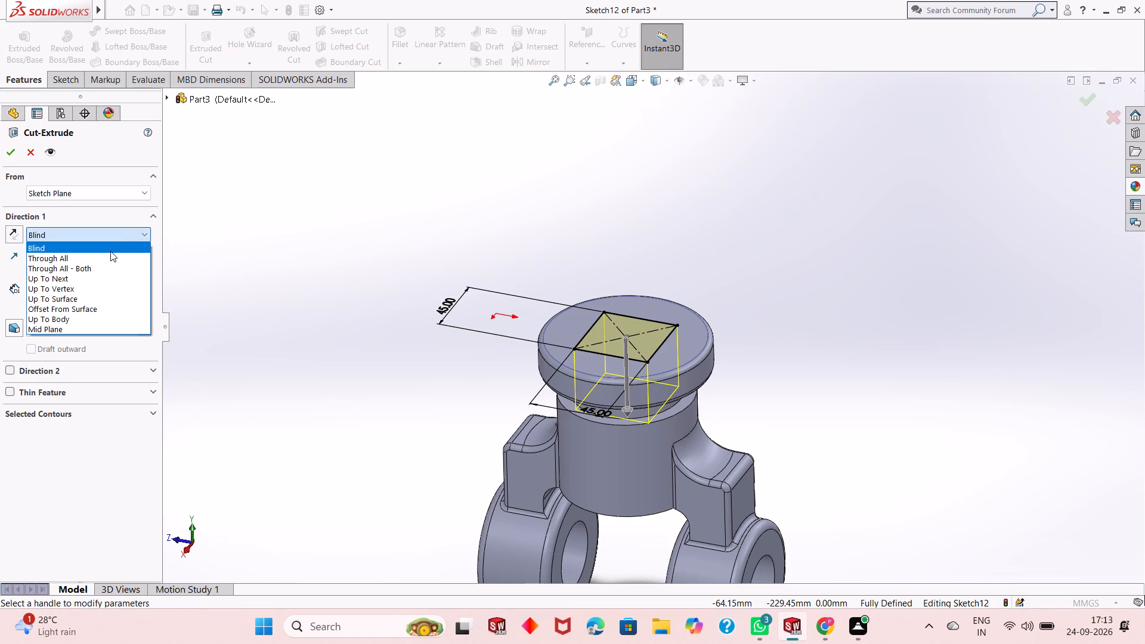
{"action": "left_click", "coordinate": [63, 255]}
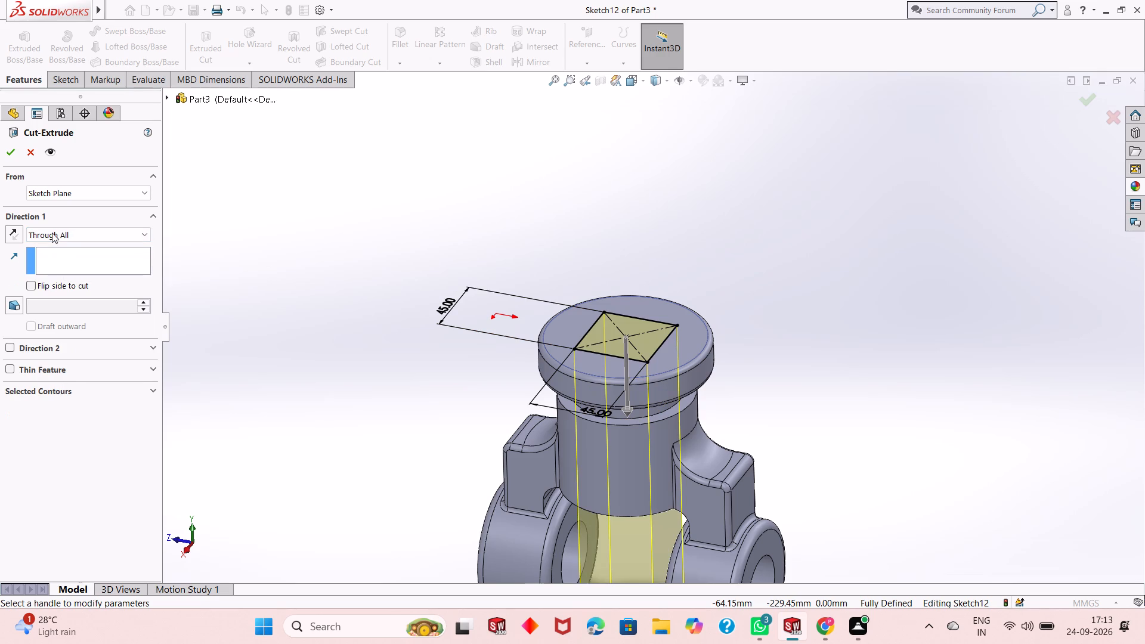
{"action": "left_click", "coordinate": [7, 153]}
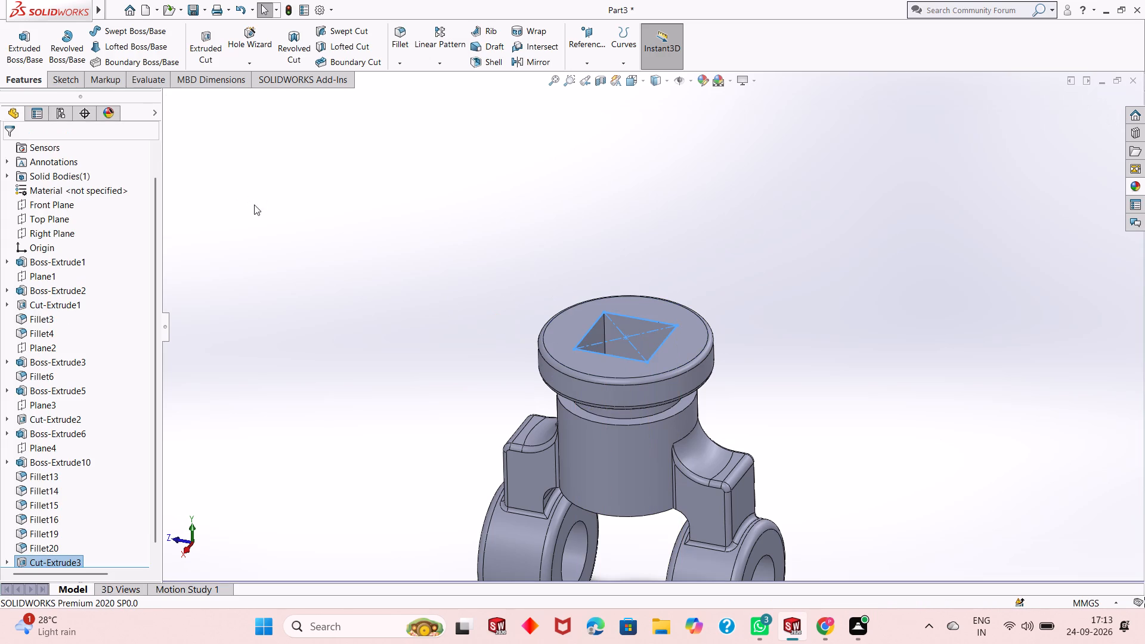
{"action": "left_click", "coordinate": [361, 258]}
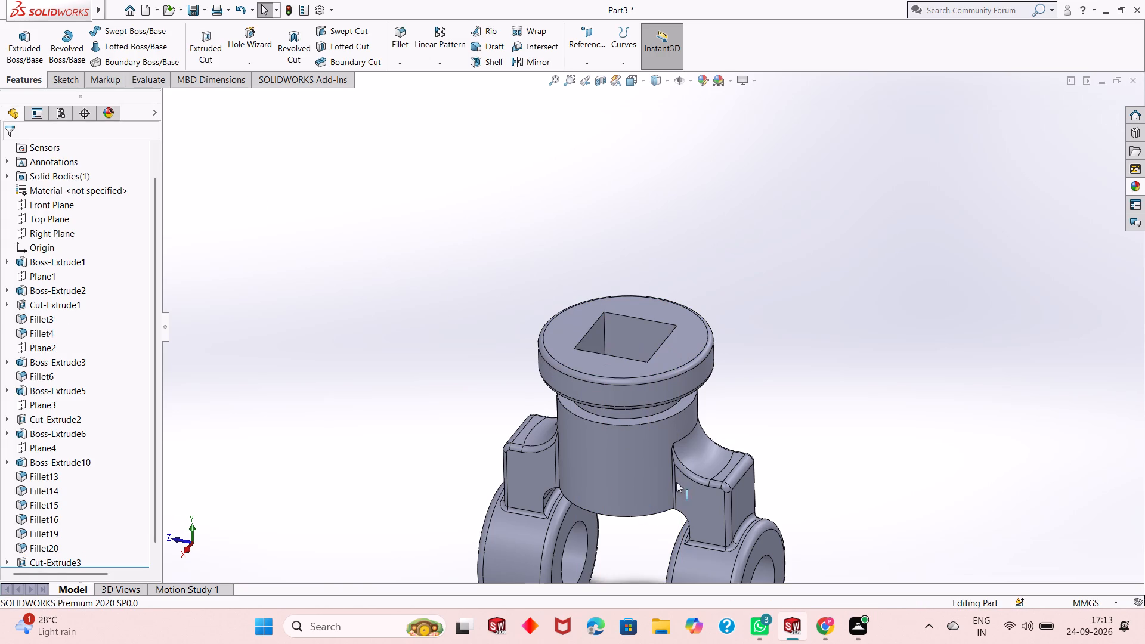
Examine the square through-cut and the whole part from above, below and the sides.
{"action": "scroll", "coordinate": [762, 394], "scroll_direction": "up", "scroll_amount": 2}
{"action": "middle_click_drag", "start_coordinate": [622, 467], "coordinate": [616, 422]}
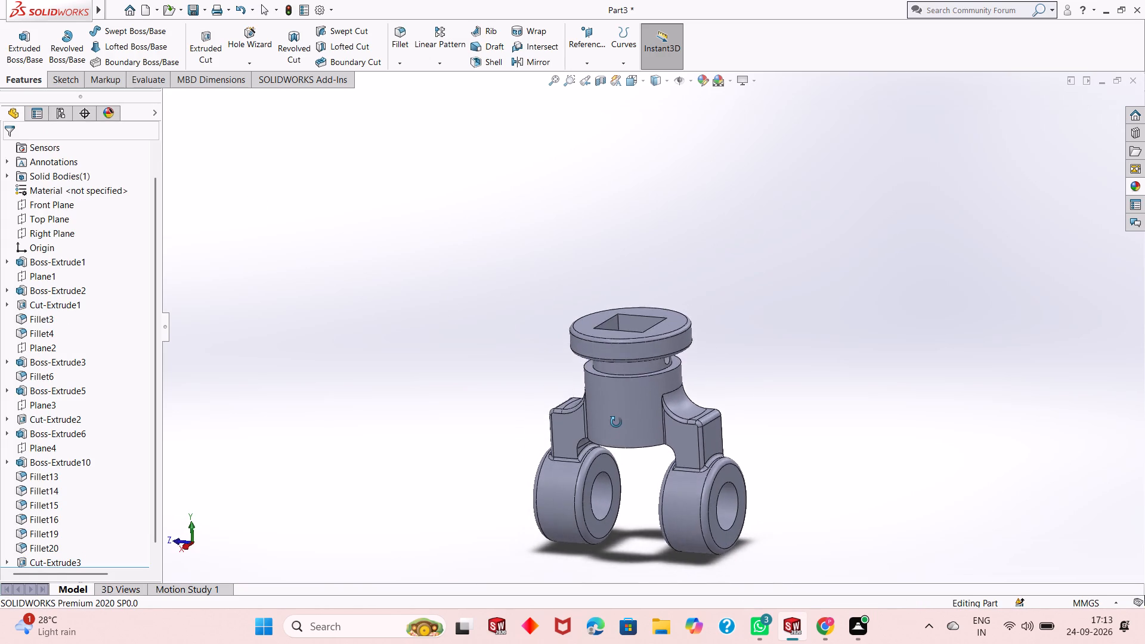
{"action": "middle_click_drag", "start_coordinate": [616, 422], "coordinate": [654, 267]}
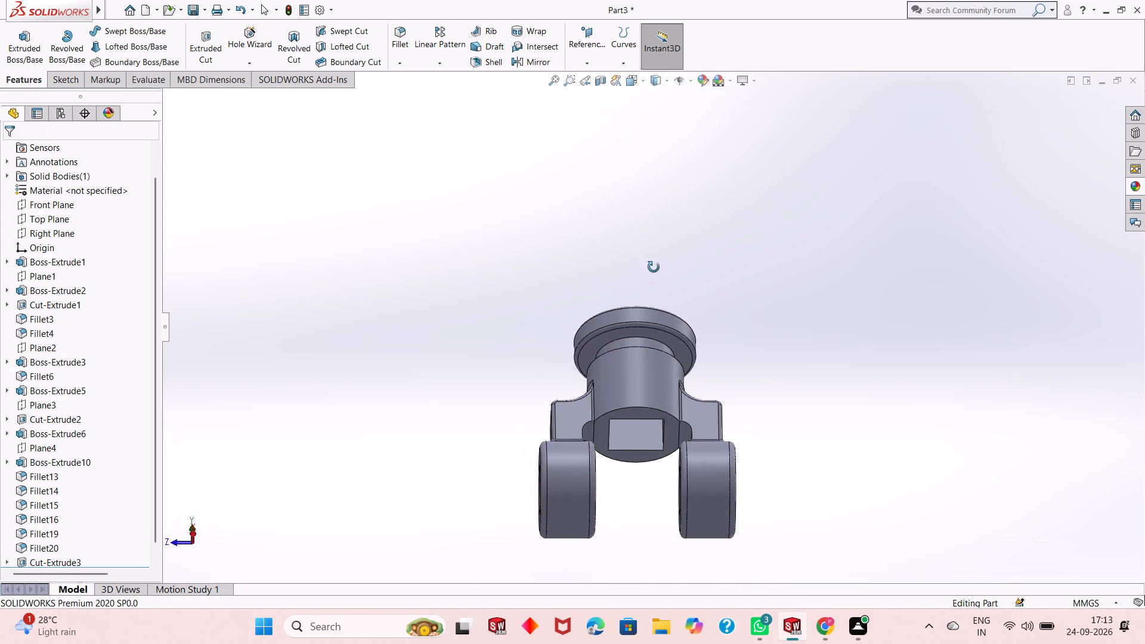
{"action": "middle_click_drag", "start_coordinate": [654, 267], "coordinate": [661, 242]}
{"action": "scroll", "coordinate": [678, 492], "scroll_direction": "down", "scroll_amount": 2}
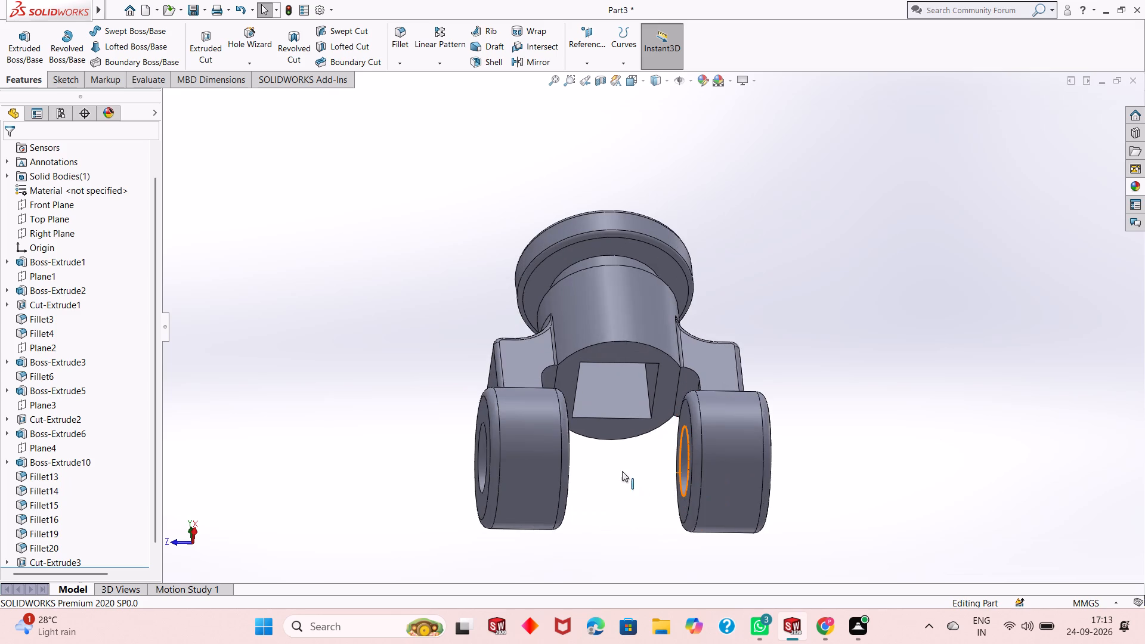
{"action": "middle_click_drag", "start_coordinate": [617, 469], "coordinate": [615, 336]}
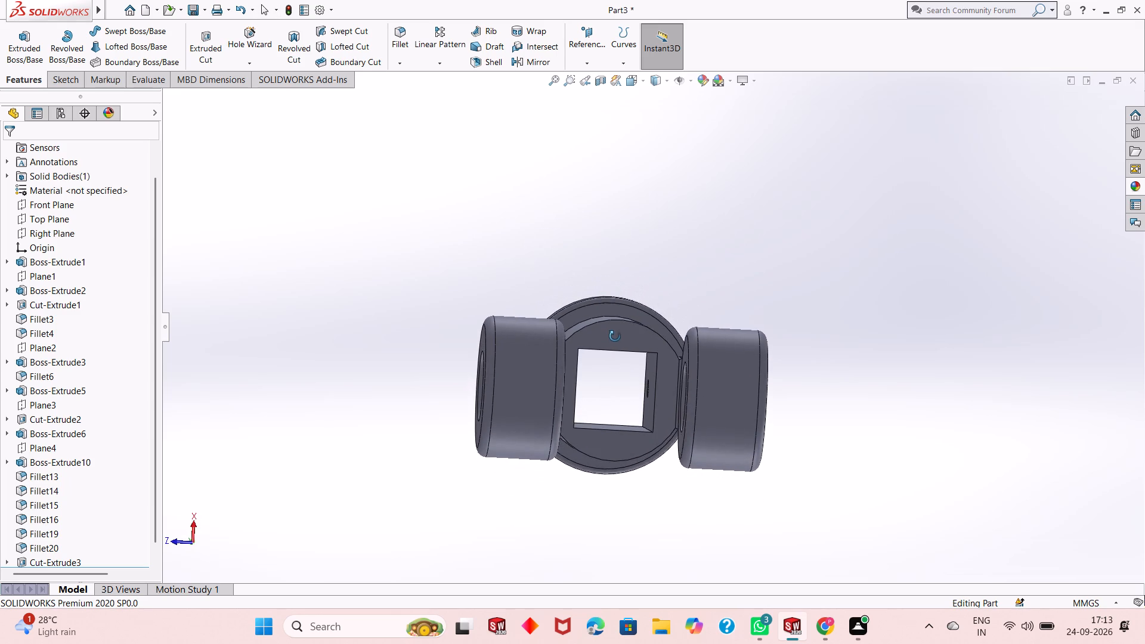
{"action": "middle_click_drag", "start_coordinate": [615, 336], "coordinate": [629, 346]}
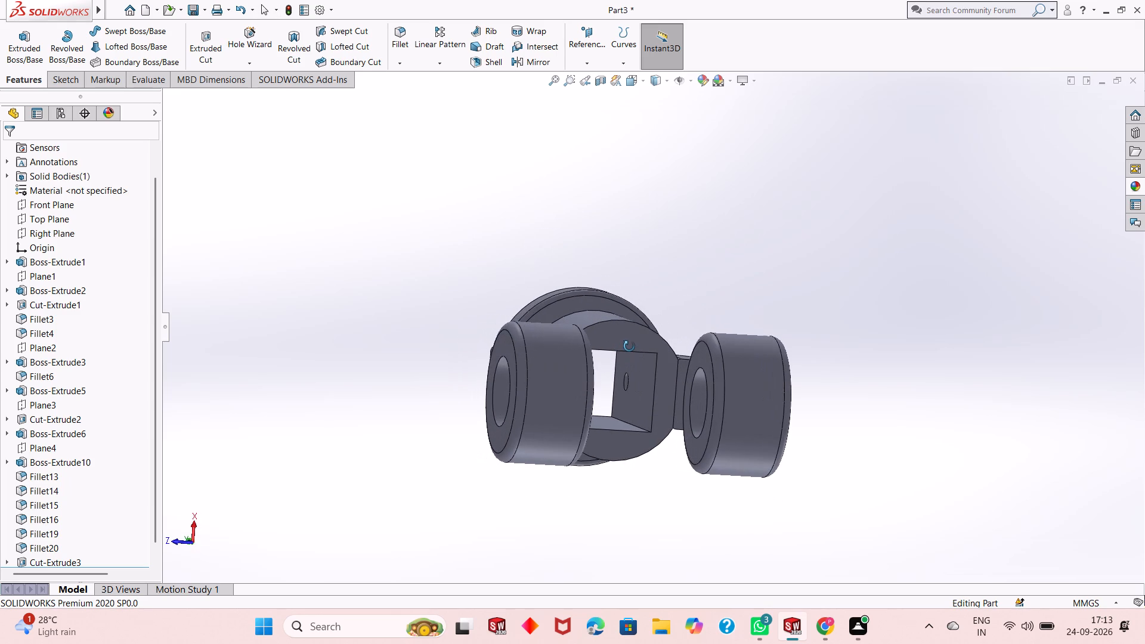
{"action": "middle_click_drag", "start_coordinate": [629, 346], "coordinate": [615, 462]}
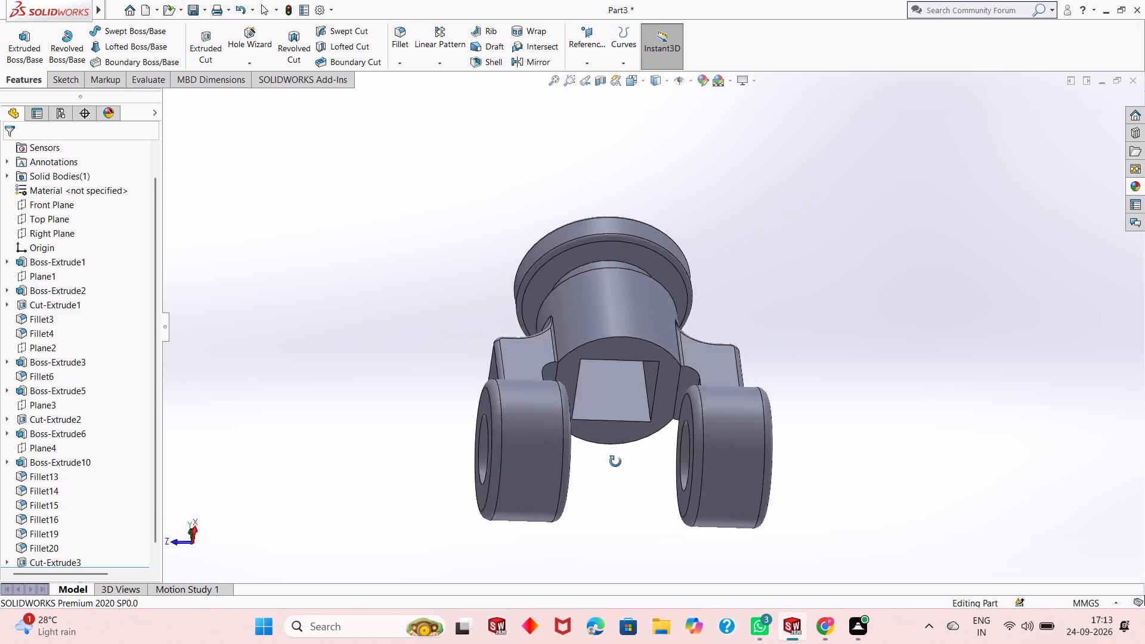
{"action": "middle_click_drag", "start_coordinate": [615, 462], "coordinate": [605, 534]}
{"action": "middle_click_drag", "start_coordinate": [589, 331], "coordinate": [595, 429]}
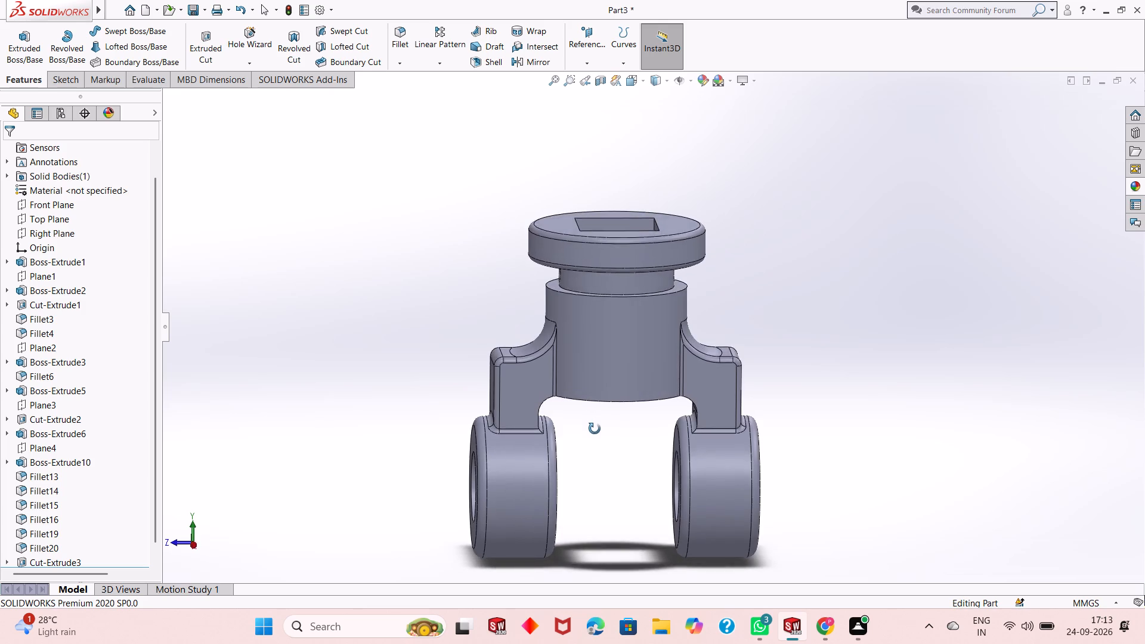
{"action": "middle_click_drag", "start_coordinate": [595, 429], "coordinate": [583, 193]}
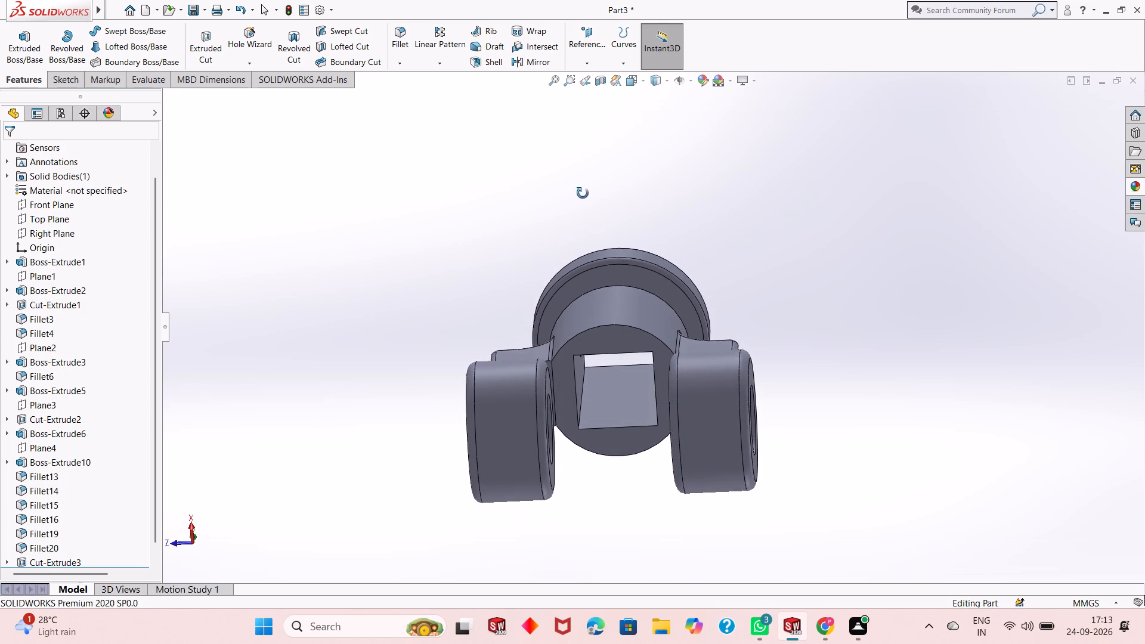
{"action": "middle_click_drag", "start_coordinate": [583, 193], "coordinate": [628, 527]}
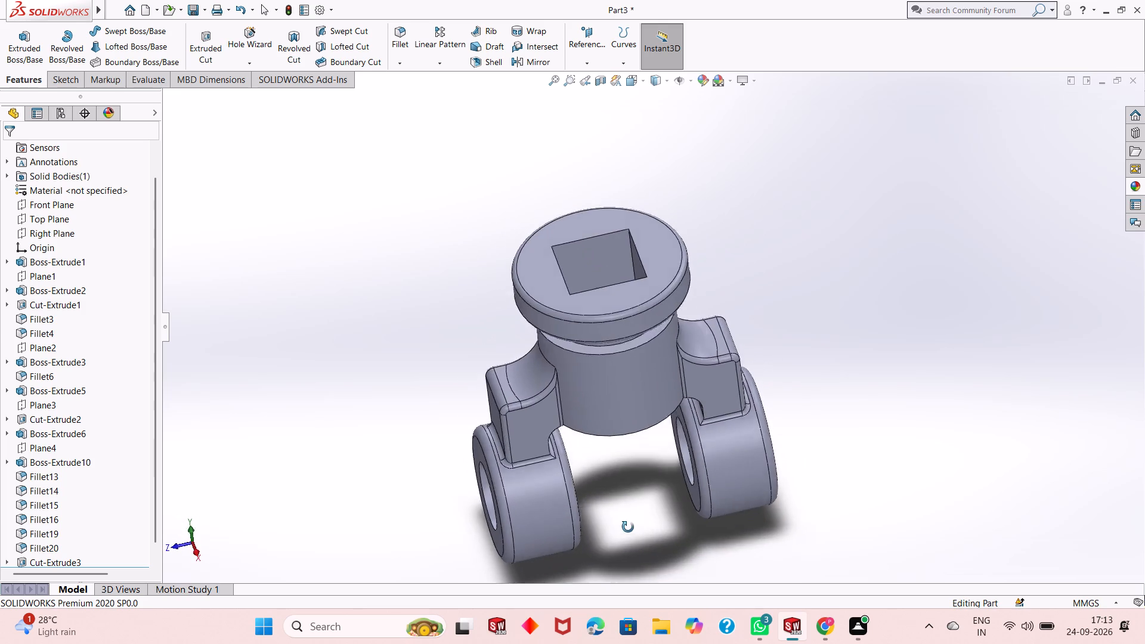
{"action": "middle_click_drag", "start_coordinate": [628, 527], "coordinate": [638, 574]}
{"action": "middle_click_drag", "start_coordinate": [643, 374], "coordinate": [629, 444]}
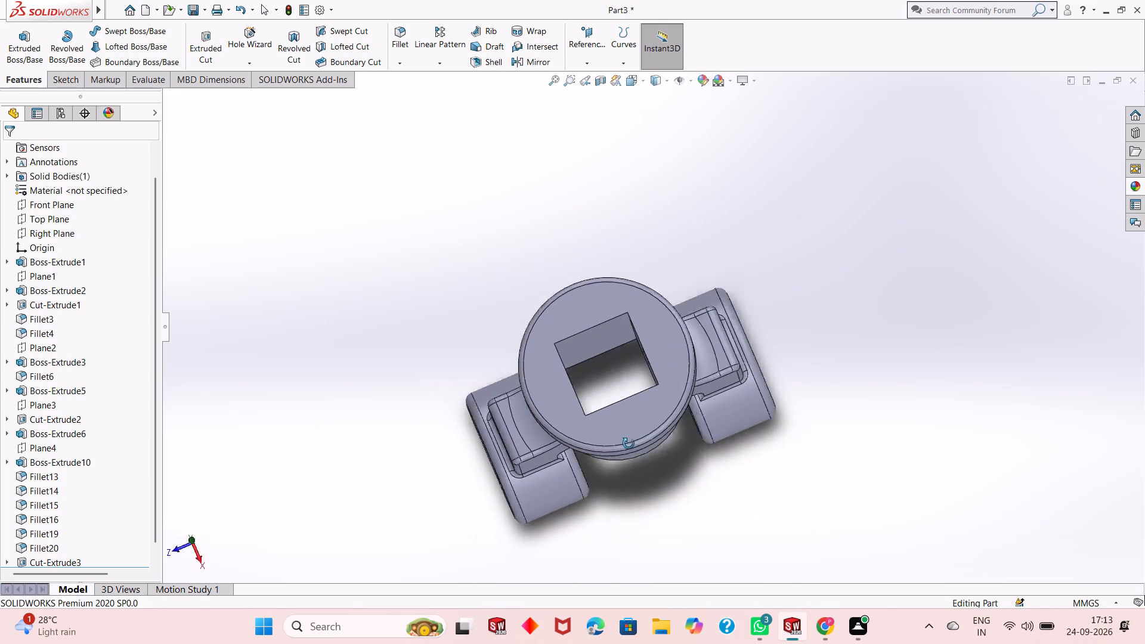
{"action": "middle_click_drag", "start_coordinate": [629, 444], "coordinate": [614, 429]}
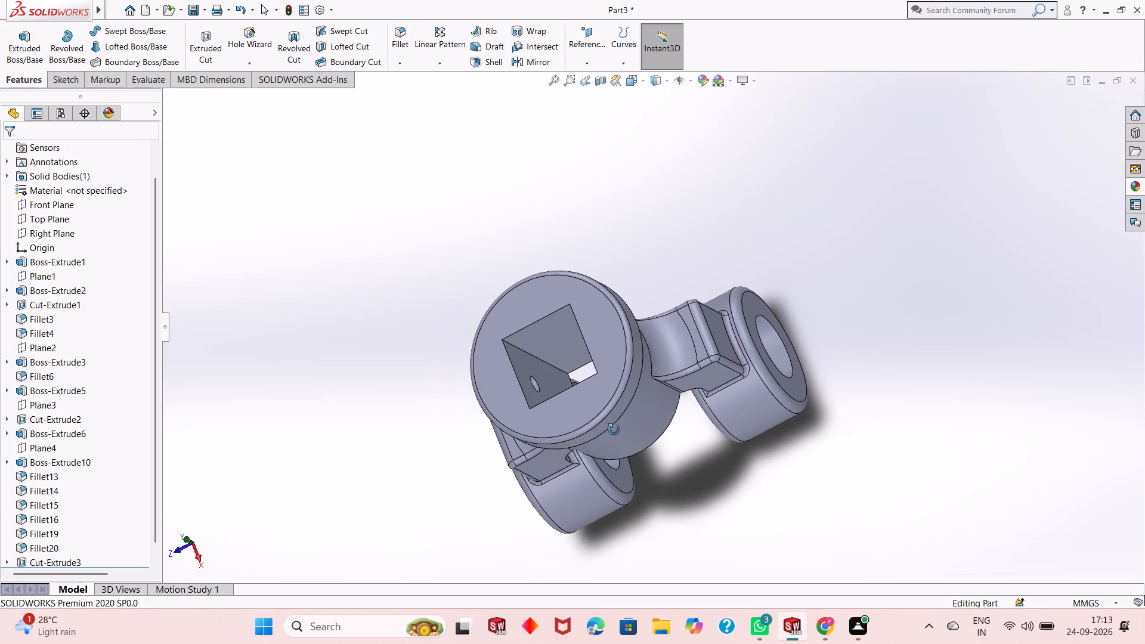
{"action": "middle_click_drag", "start_coordinate": [614, 429], "coordinate": [617, 427]}
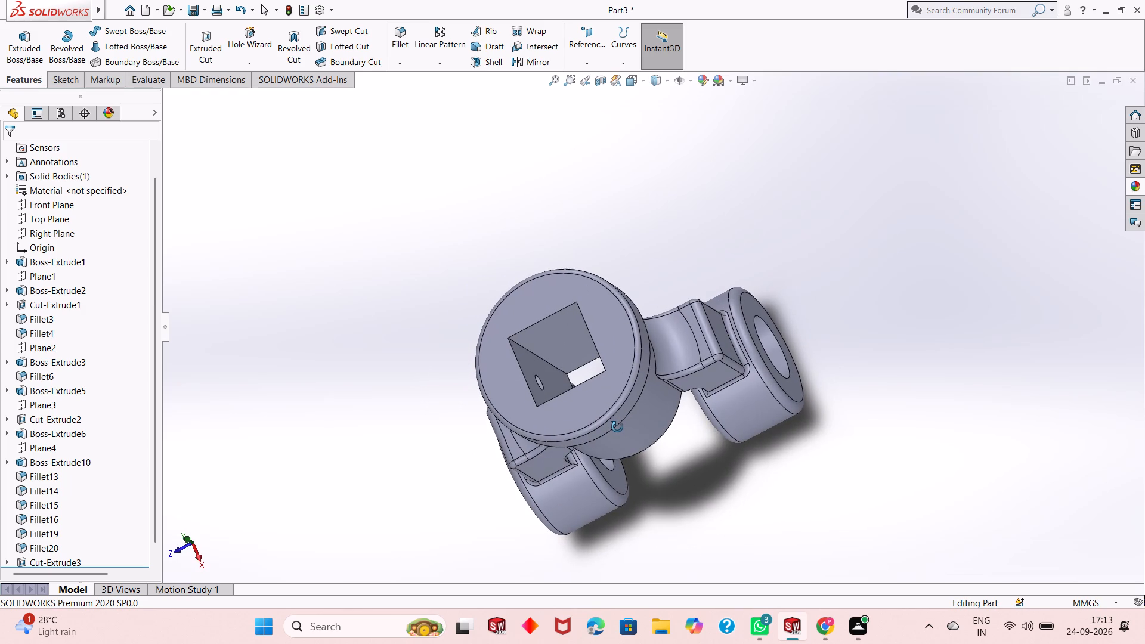
{"action": "middle_click_drag", "start_coordinate": [617, 427], "coordinate": [617, 428]}
{"action": "scroll", "coordinate": [624, 428], "scroll_direction": "up", "scroll_amount": 1}
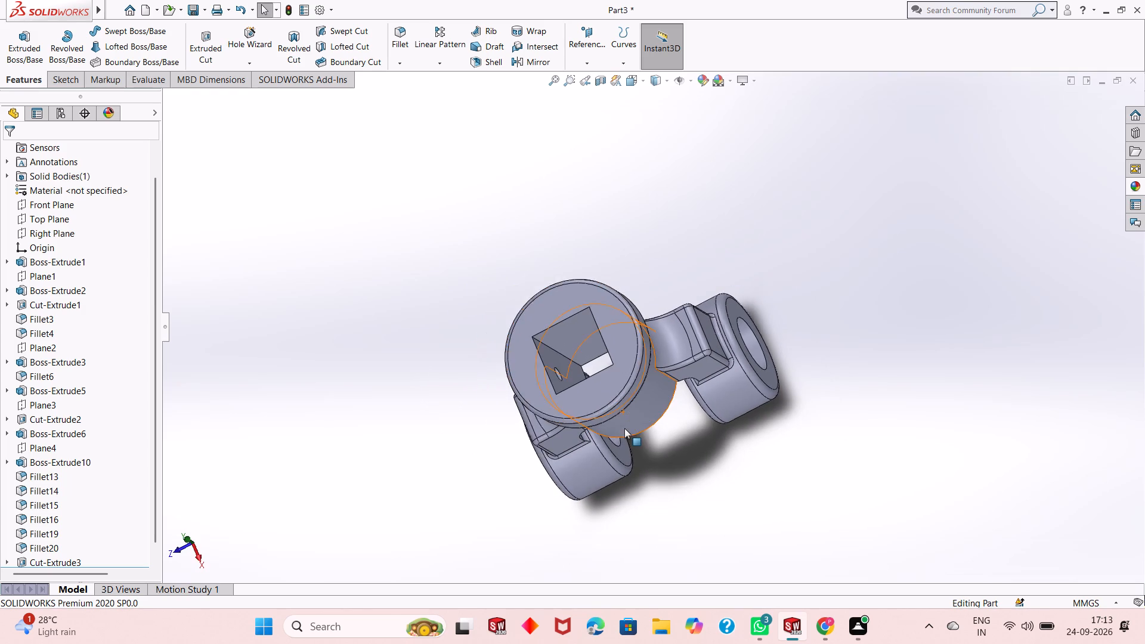
{"action": "middle_click_drag", "start_coordinate": [624, 428], "coordinate": [629, 341]}
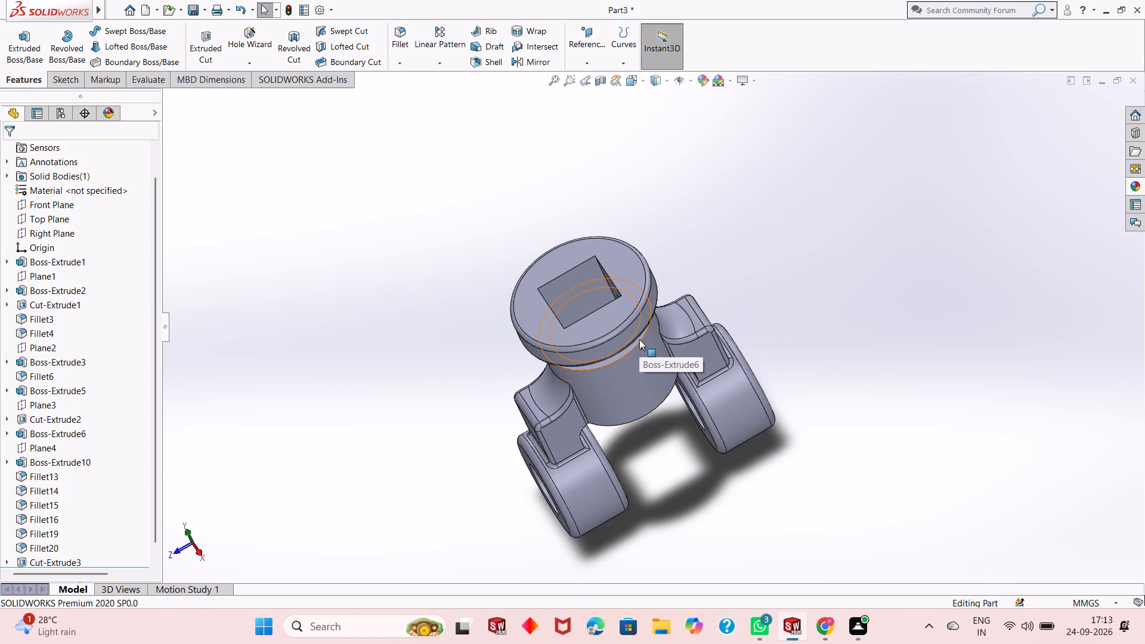
{"action": "scroll", "coordinate": [664, 370], "scroll_direction": "down", "scroll_amount": 1}
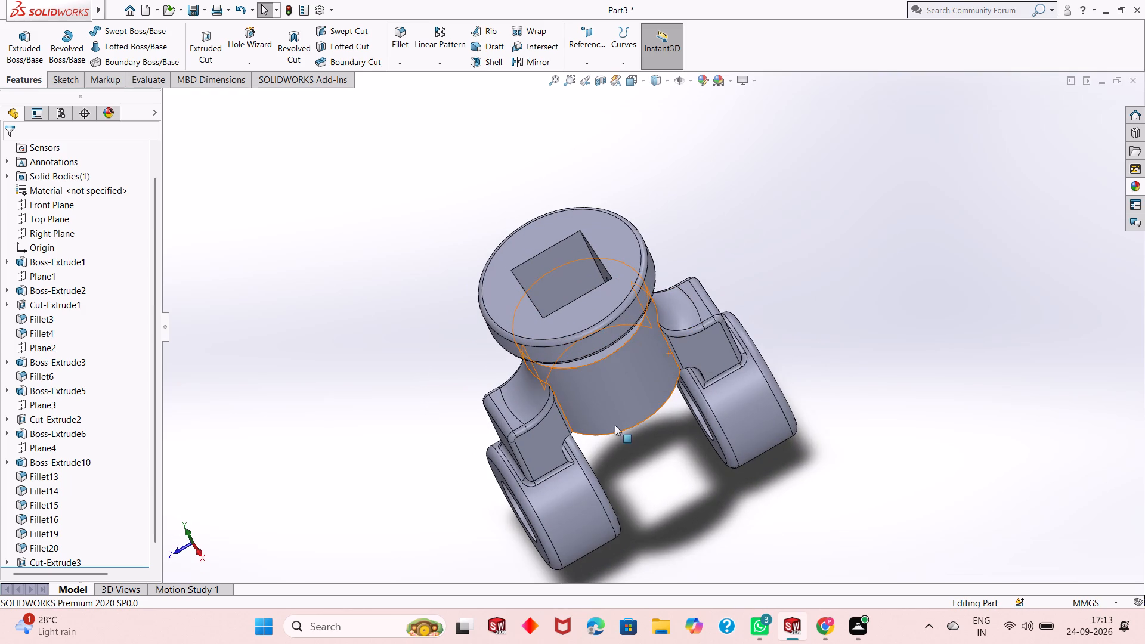
{"action": "middle_click_drag", "start_coordinate": [615, 425], "coordinate": [638, 293]}
{"action": "scroll", "coordinate": [616, 291], "scroll_direction": "down", "scroll_amount": 2}
{"action": "scroll", "coordinate": [620, 320], "scroll_direction": "up", "scroll_amount": 2}
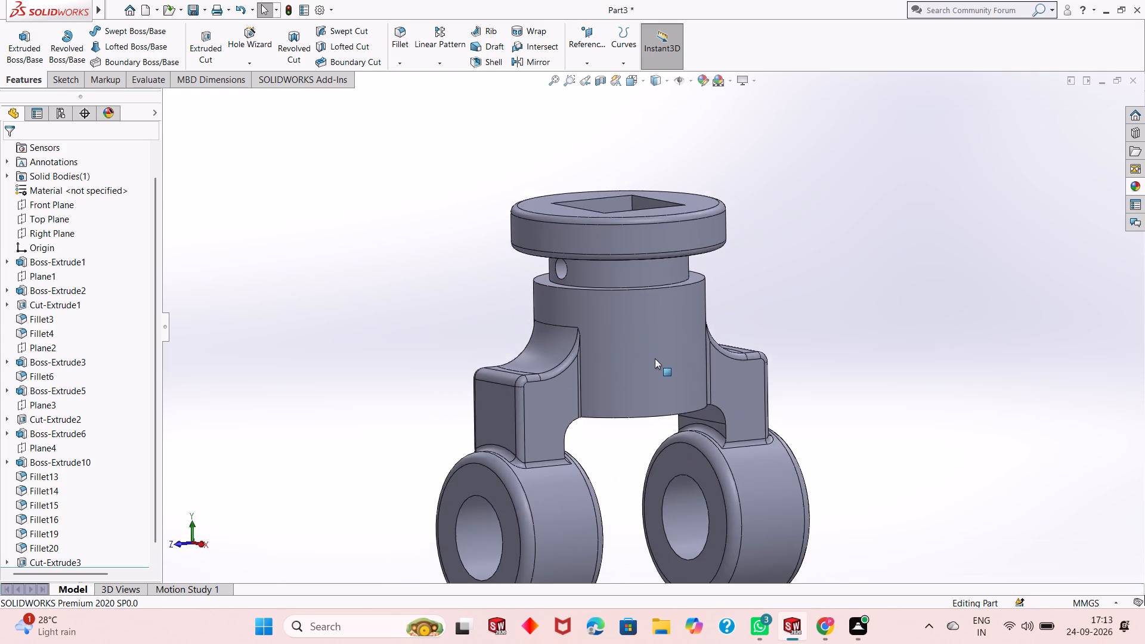
{"action": "scroll", "coordinate": [656, 360], "scroll_direction": "up", "scroll_amount": 1}
{"action": "middle_click_drag", "start_coordinate": [639, 354], "coordinate": [636, 451]}
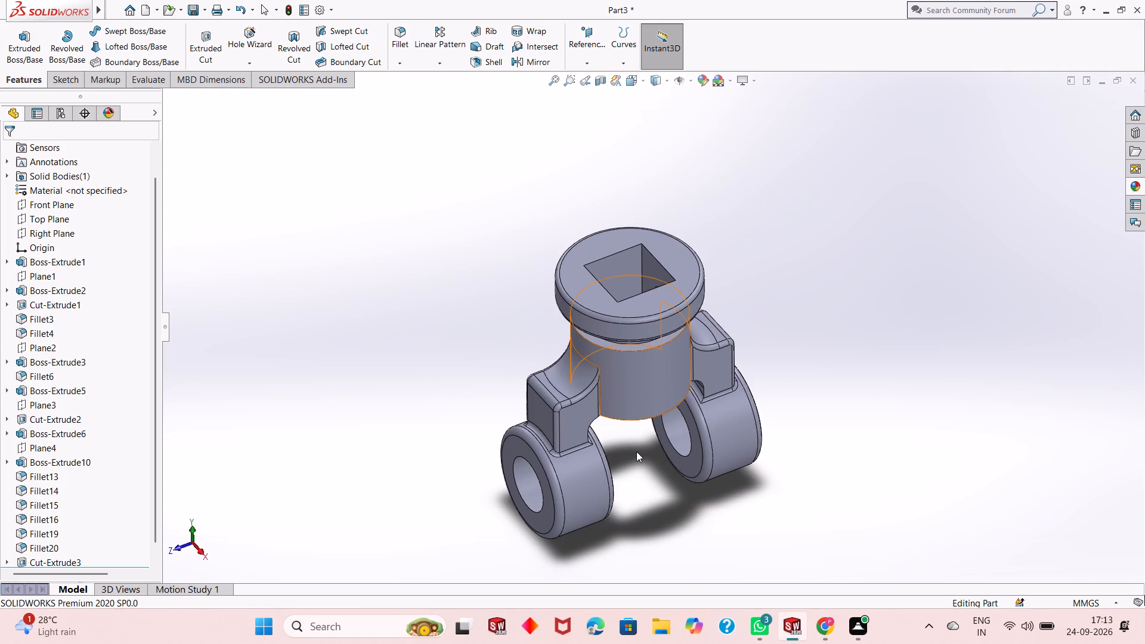
{"action": "scroll", "coordinate": [653, 327], "scroll_direction": "down", "scroll_amount": 2}
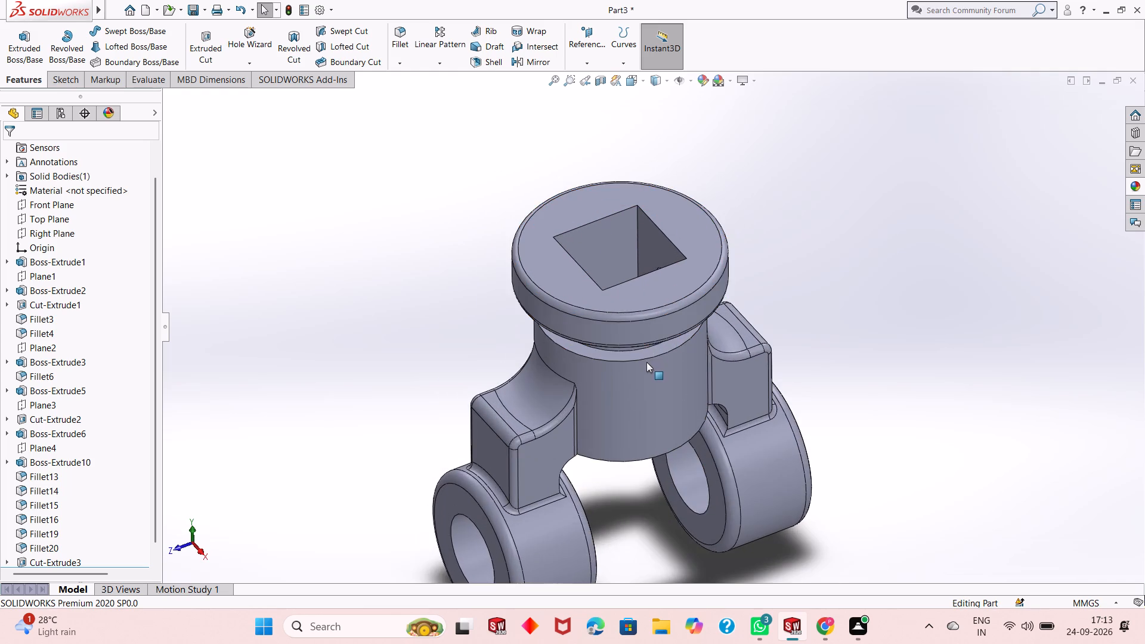
{"action": "scroll", "coordinate": [646, 362], "scroll_direction": "up", "scroll_amount": 3}
{"action": "scroll", "coordinate": [632, 221], "scroll_direction": "down", "scroll_amount": 2}
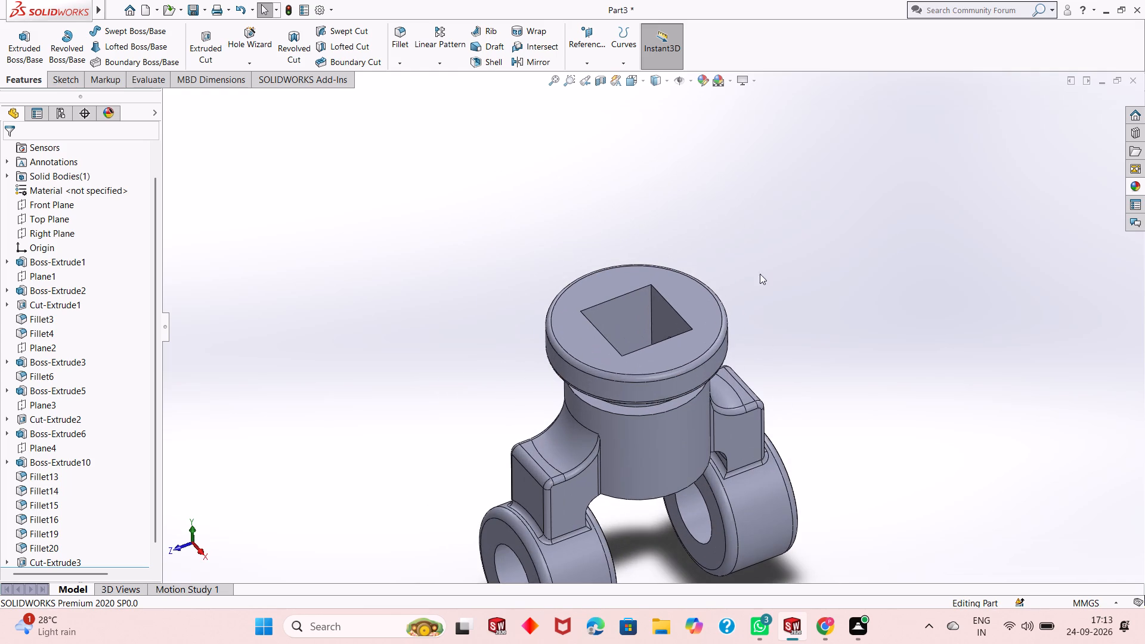
{"action": "scroll", "coordinate": [632, 390], "scroll_direction": "up", "scroll_amount": 2}
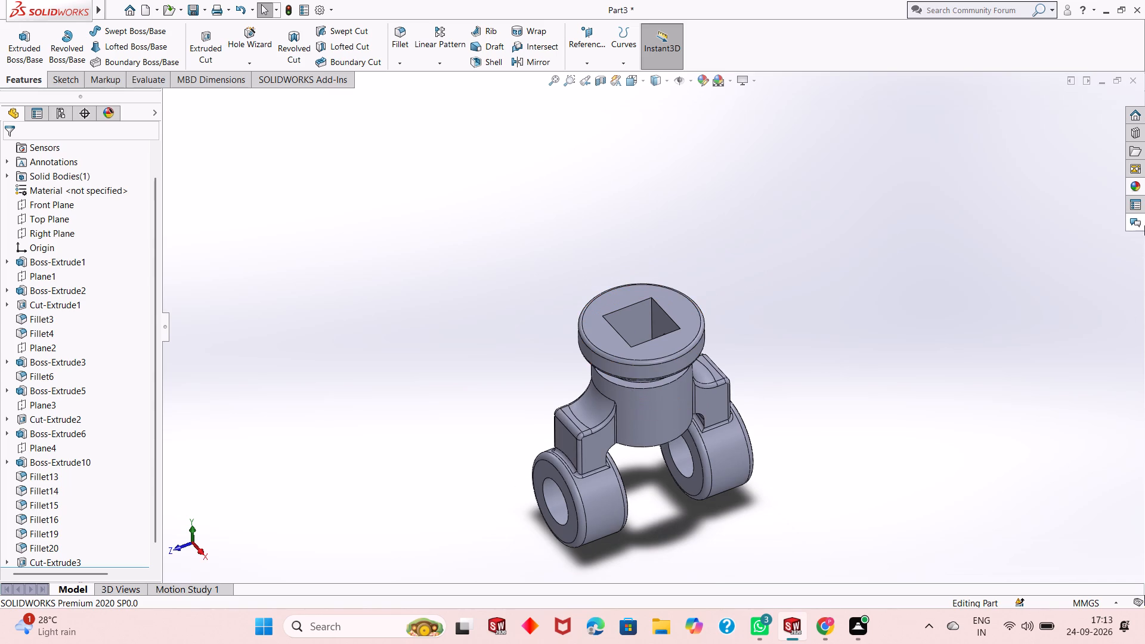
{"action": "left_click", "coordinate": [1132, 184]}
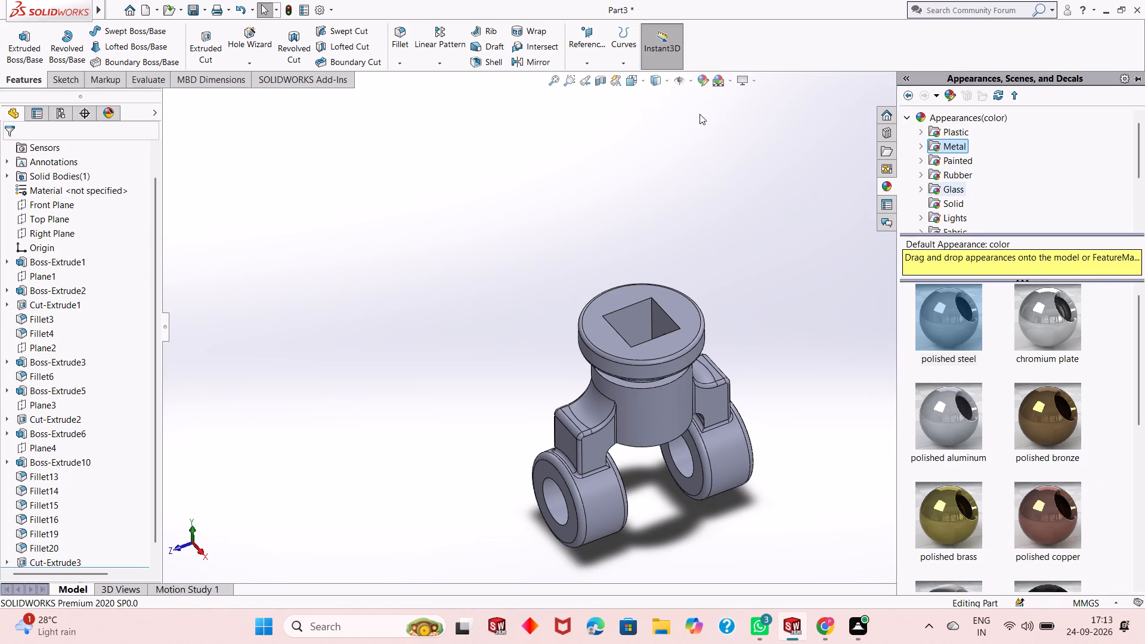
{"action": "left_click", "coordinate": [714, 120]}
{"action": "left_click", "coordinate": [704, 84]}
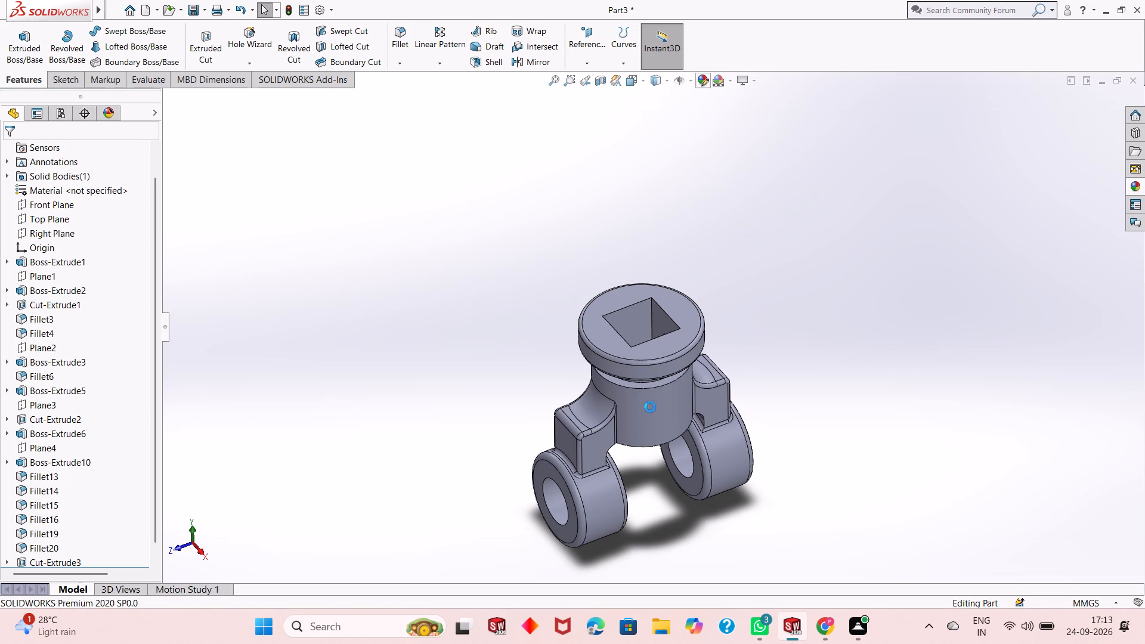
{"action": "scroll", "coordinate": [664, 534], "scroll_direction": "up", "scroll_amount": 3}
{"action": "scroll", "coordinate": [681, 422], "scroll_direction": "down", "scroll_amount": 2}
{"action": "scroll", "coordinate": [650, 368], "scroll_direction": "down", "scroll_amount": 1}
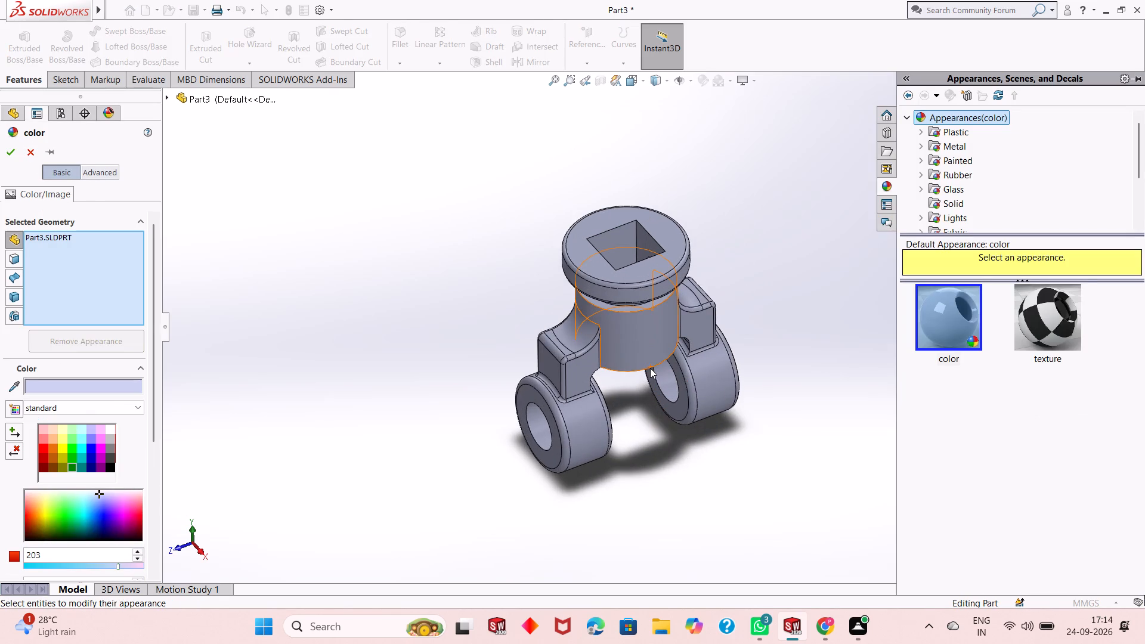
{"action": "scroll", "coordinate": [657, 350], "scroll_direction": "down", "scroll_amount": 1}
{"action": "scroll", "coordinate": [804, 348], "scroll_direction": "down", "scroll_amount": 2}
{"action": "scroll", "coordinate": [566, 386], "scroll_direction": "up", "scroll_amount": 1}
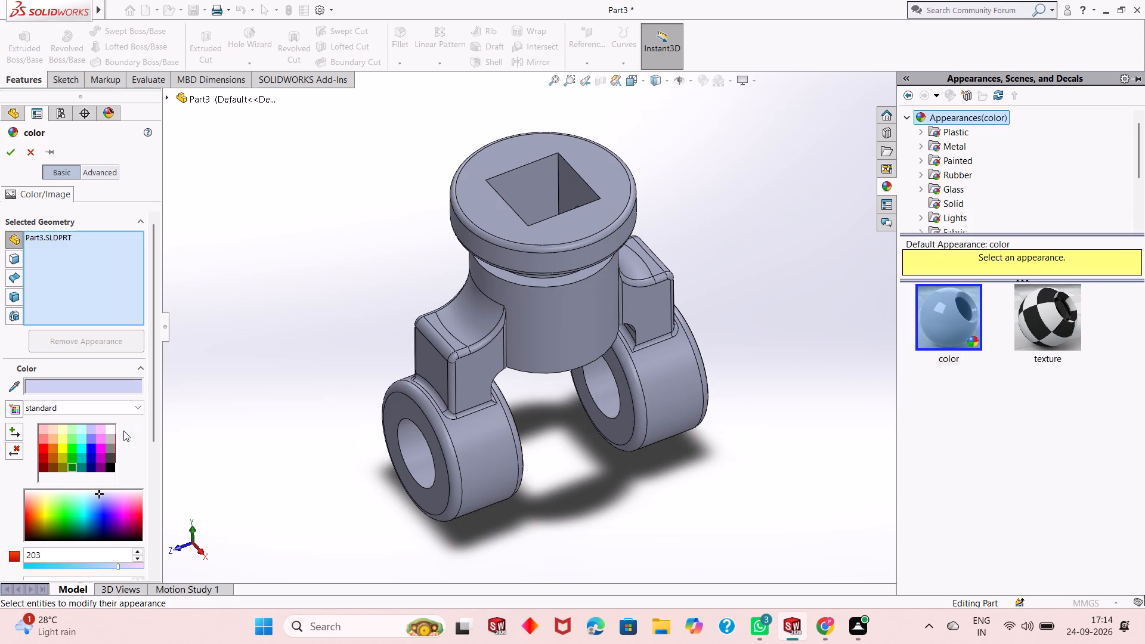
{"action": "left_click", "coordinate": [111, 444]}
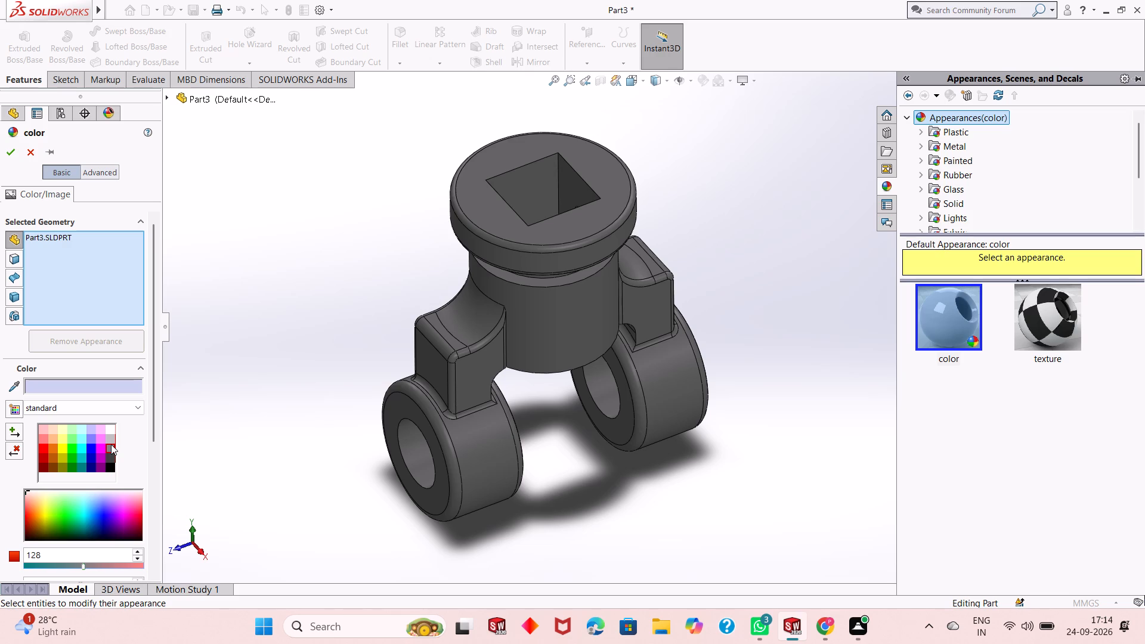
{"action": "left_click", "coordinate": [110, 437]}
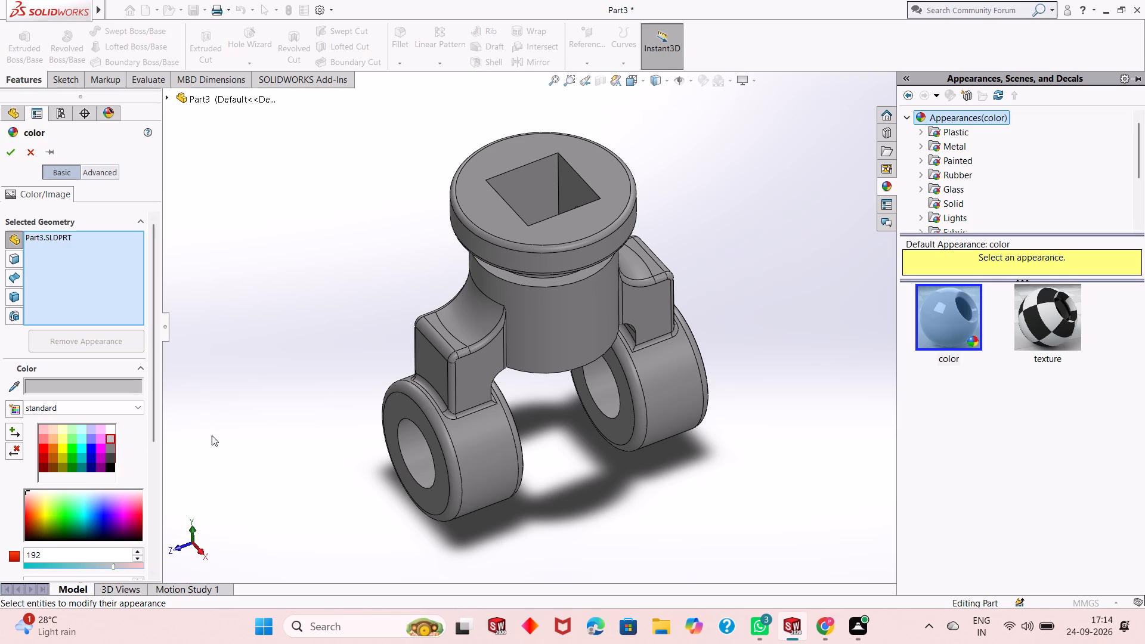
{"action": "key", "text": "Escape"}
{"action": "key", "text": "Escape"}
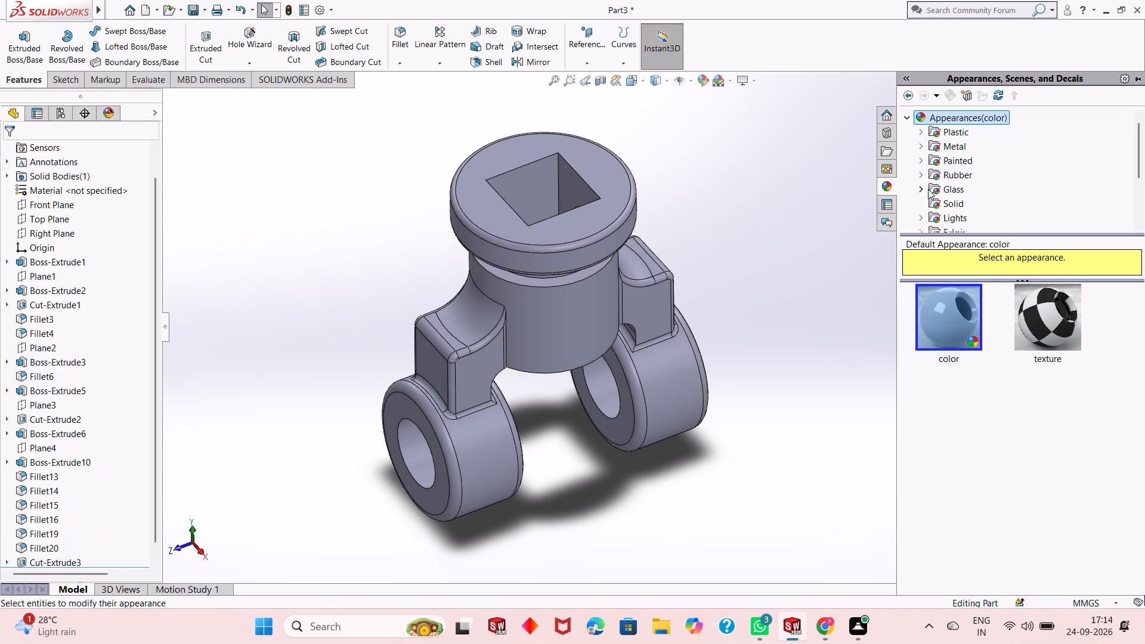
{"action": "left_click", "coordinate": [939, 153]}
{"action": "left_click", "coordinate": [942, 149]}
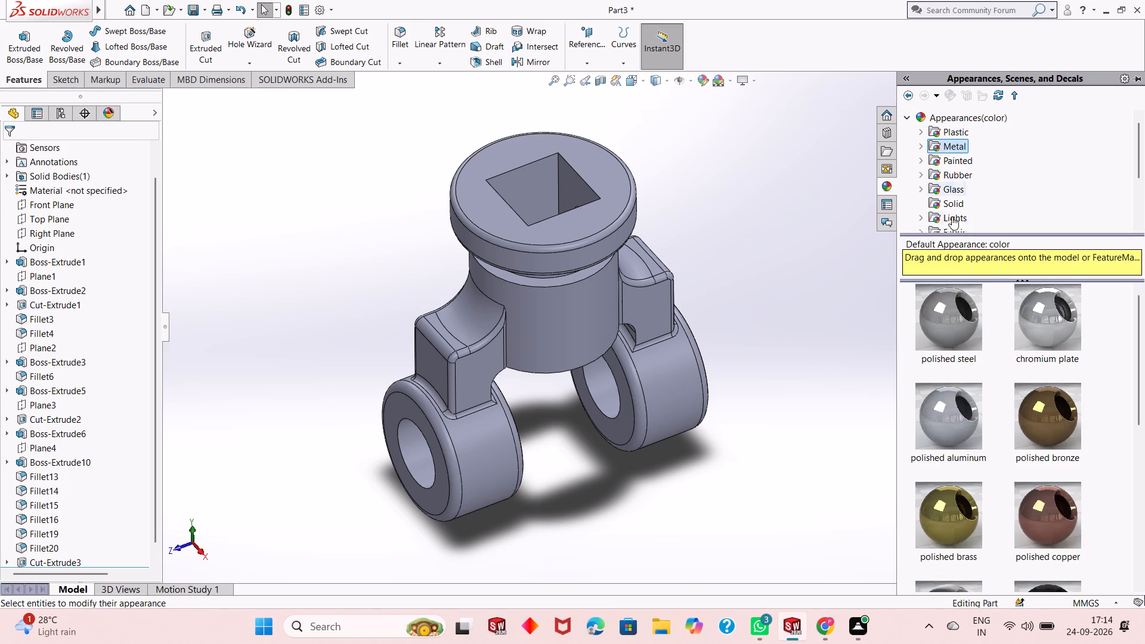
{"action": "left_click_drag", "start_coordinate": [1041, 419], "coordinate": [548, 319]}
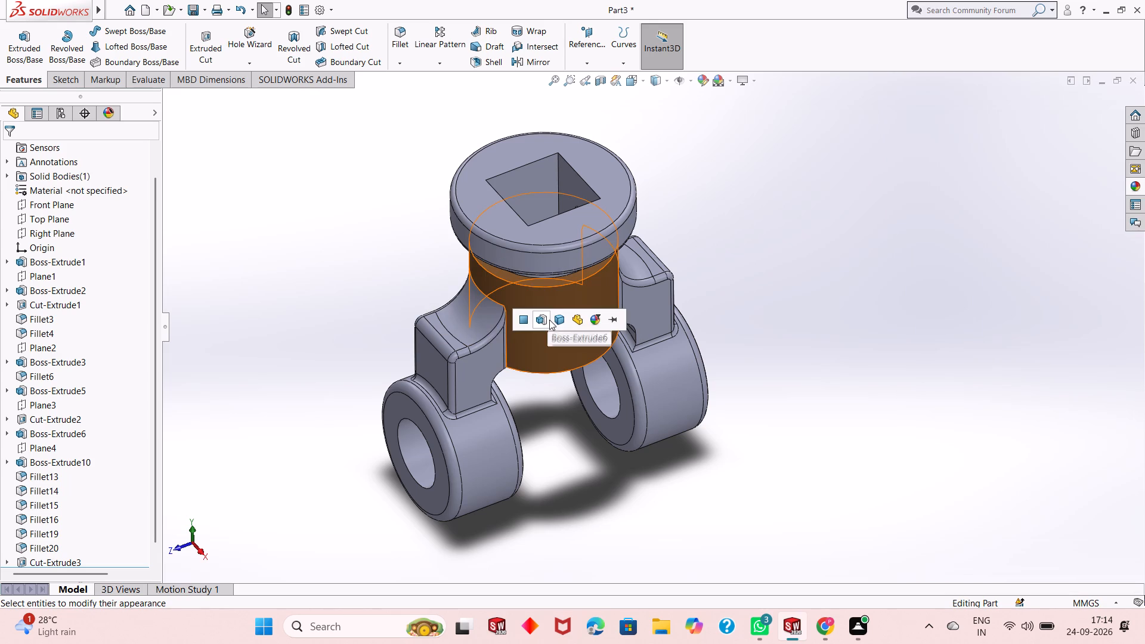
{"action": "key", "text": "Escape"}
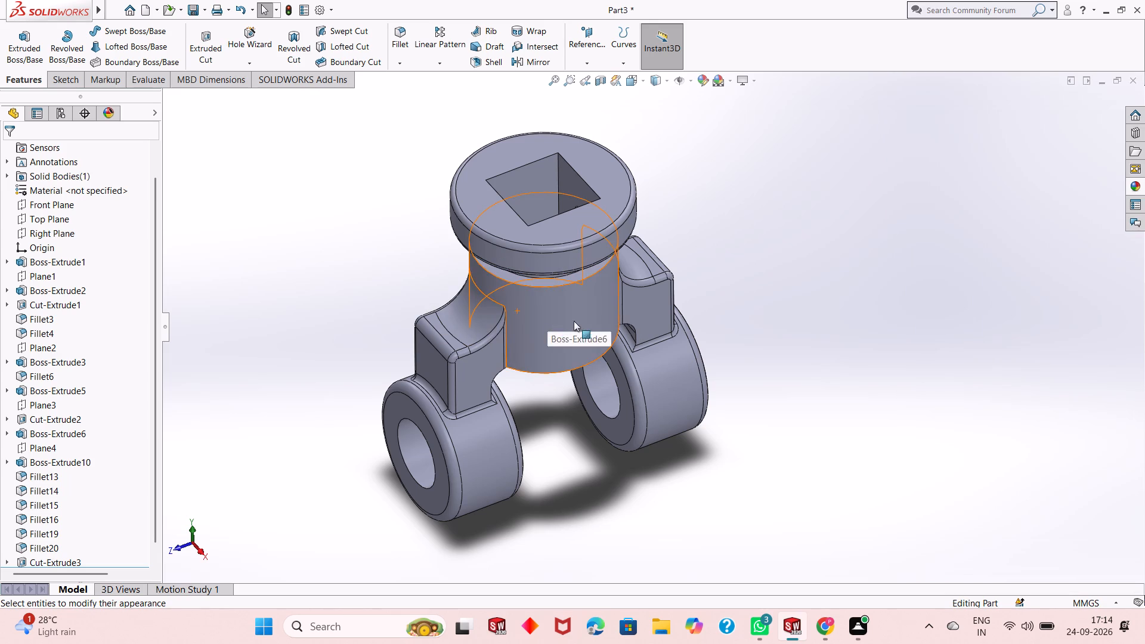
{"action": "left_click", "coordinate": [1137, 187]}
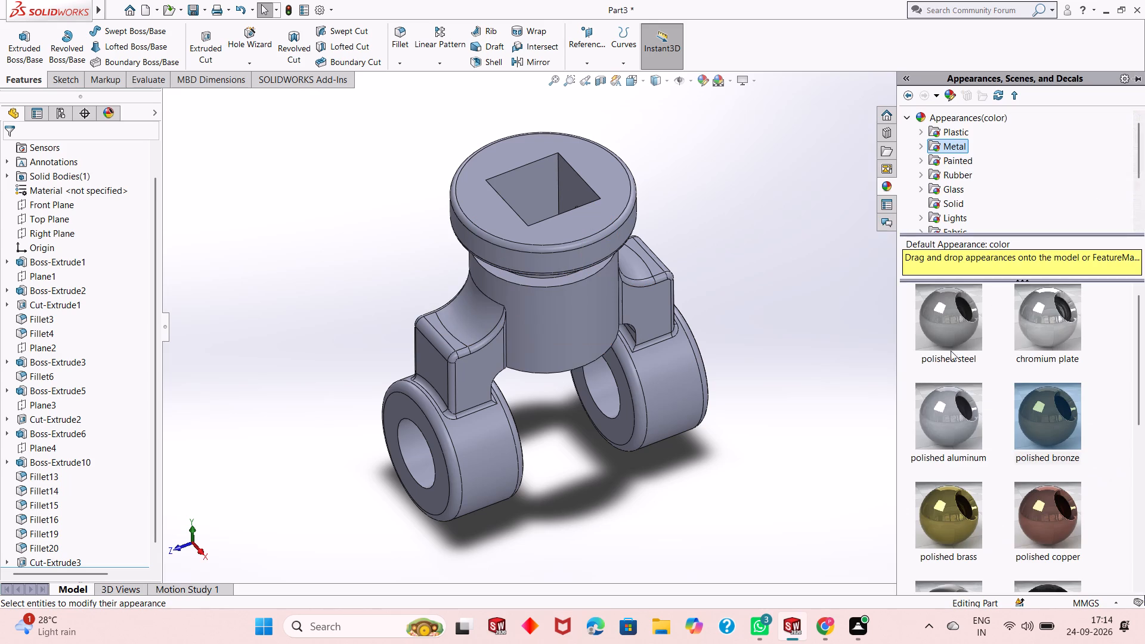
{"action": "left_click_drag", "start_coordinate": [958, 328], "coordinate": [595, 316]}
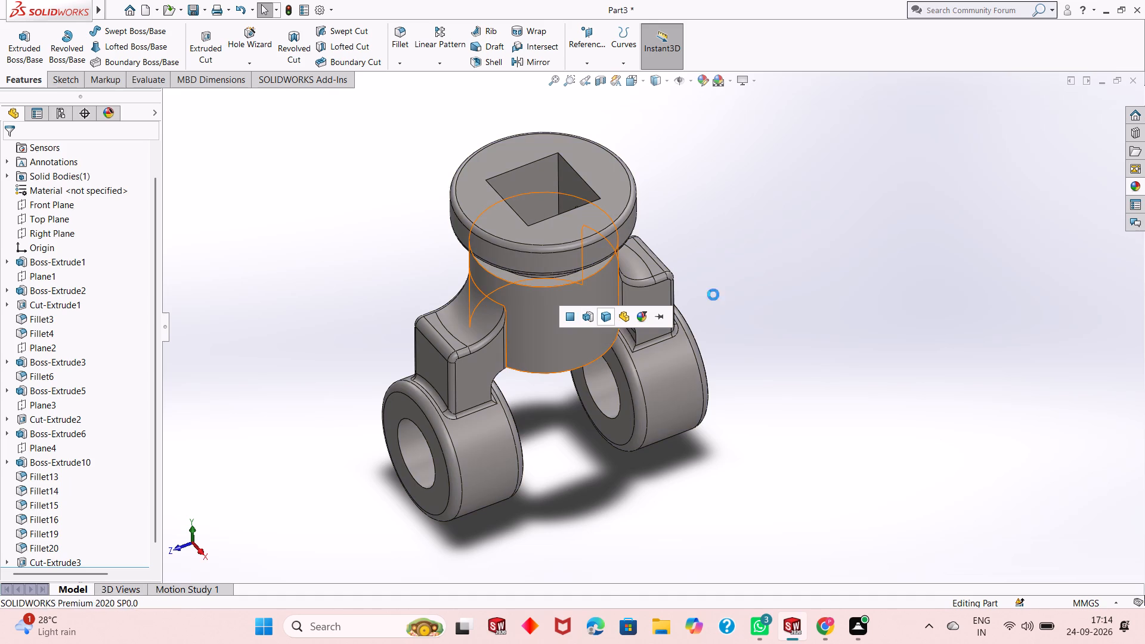
Apply the chromium plate metal appearance to the whole solid body.
{"action": "left_click", "coordinate": [1143, 182]}
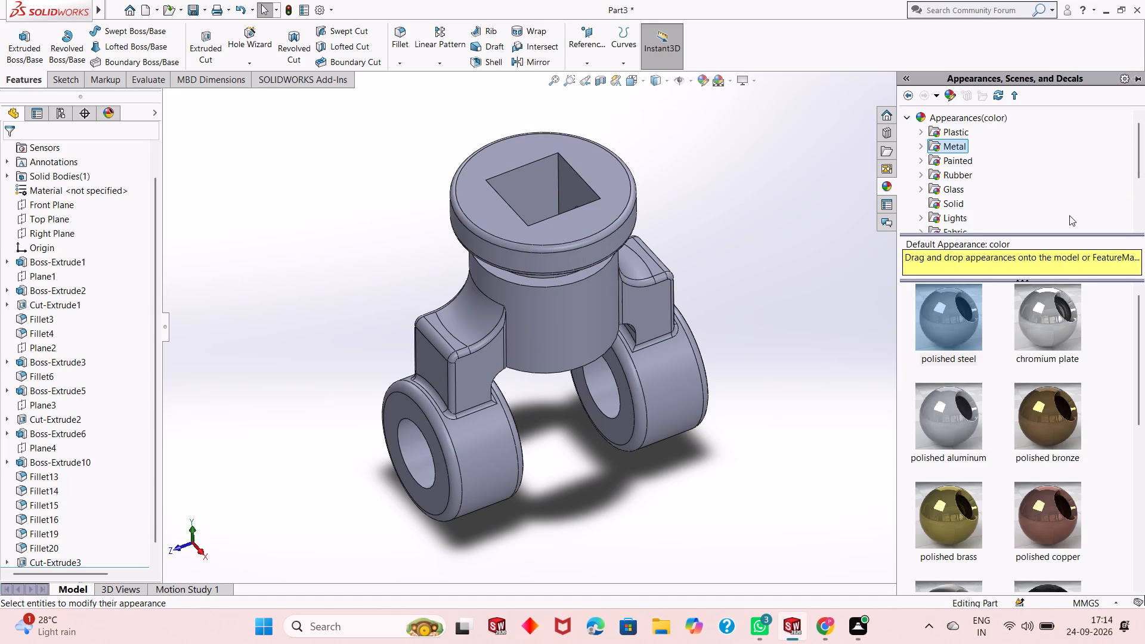
{"action": "left_click_drag", "start_coordinate": [1039, 324], "coordinate": [550, 334]}
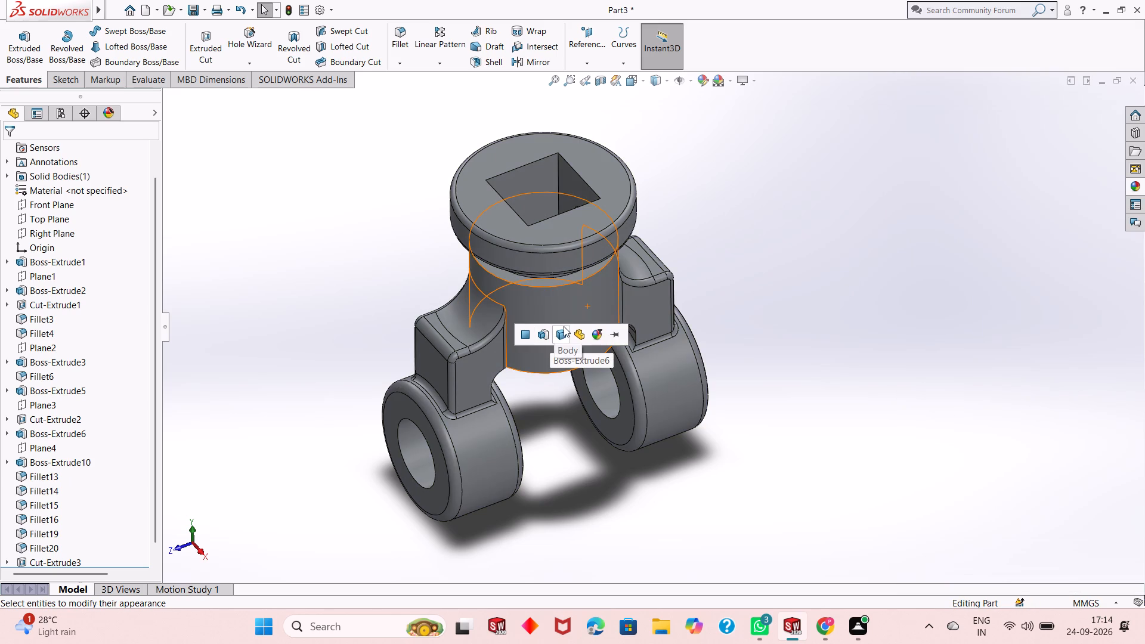
{"action": "left_click", "coordinate": [564, 326]}
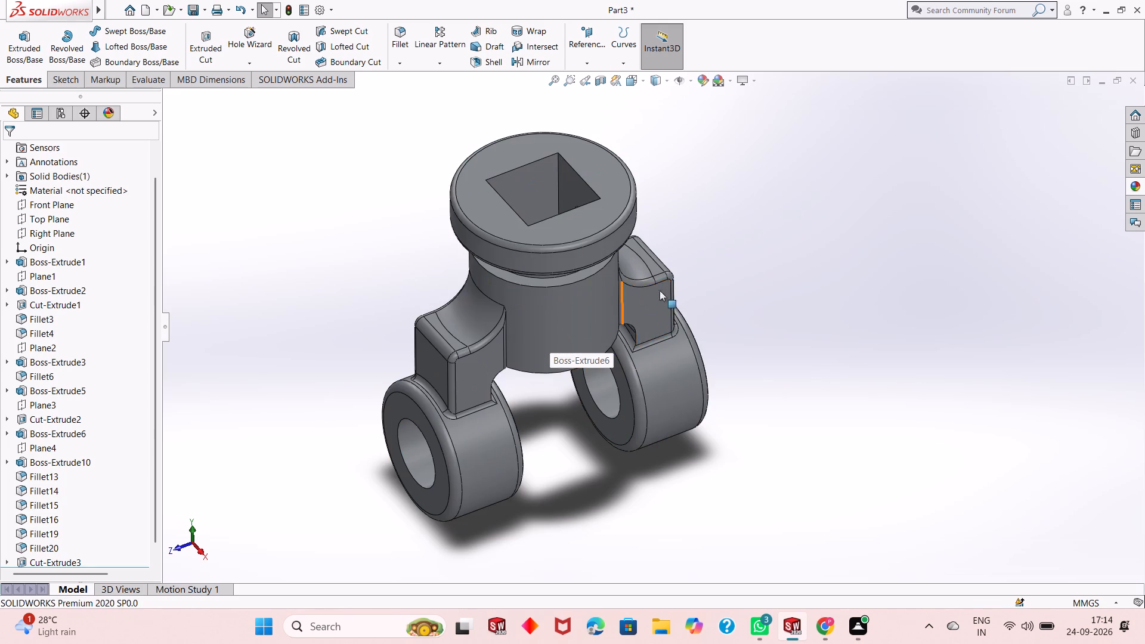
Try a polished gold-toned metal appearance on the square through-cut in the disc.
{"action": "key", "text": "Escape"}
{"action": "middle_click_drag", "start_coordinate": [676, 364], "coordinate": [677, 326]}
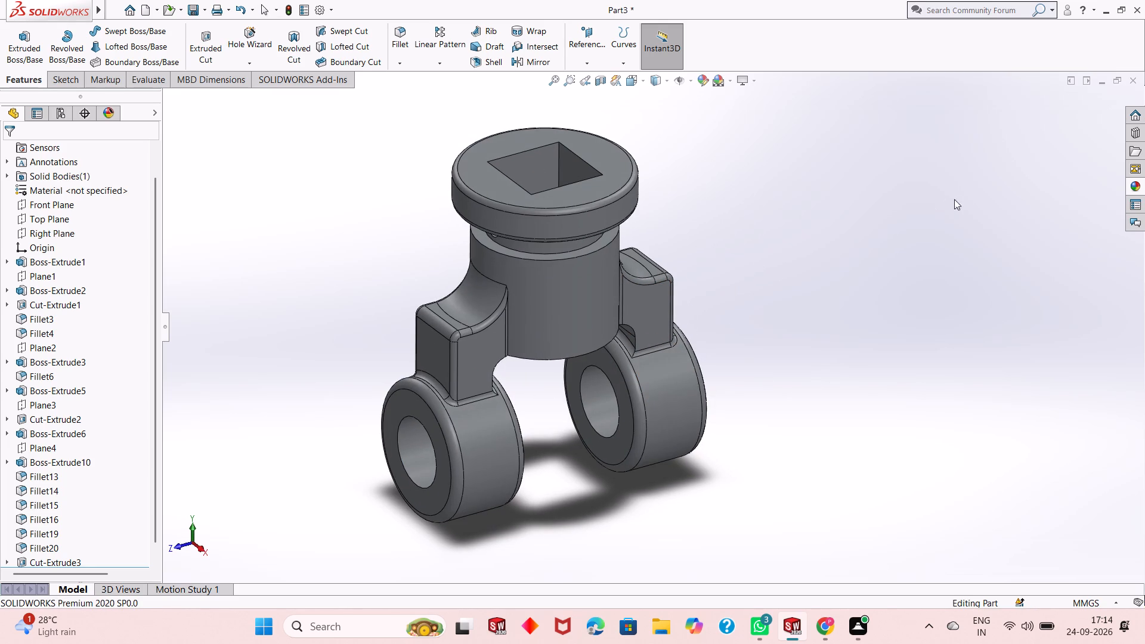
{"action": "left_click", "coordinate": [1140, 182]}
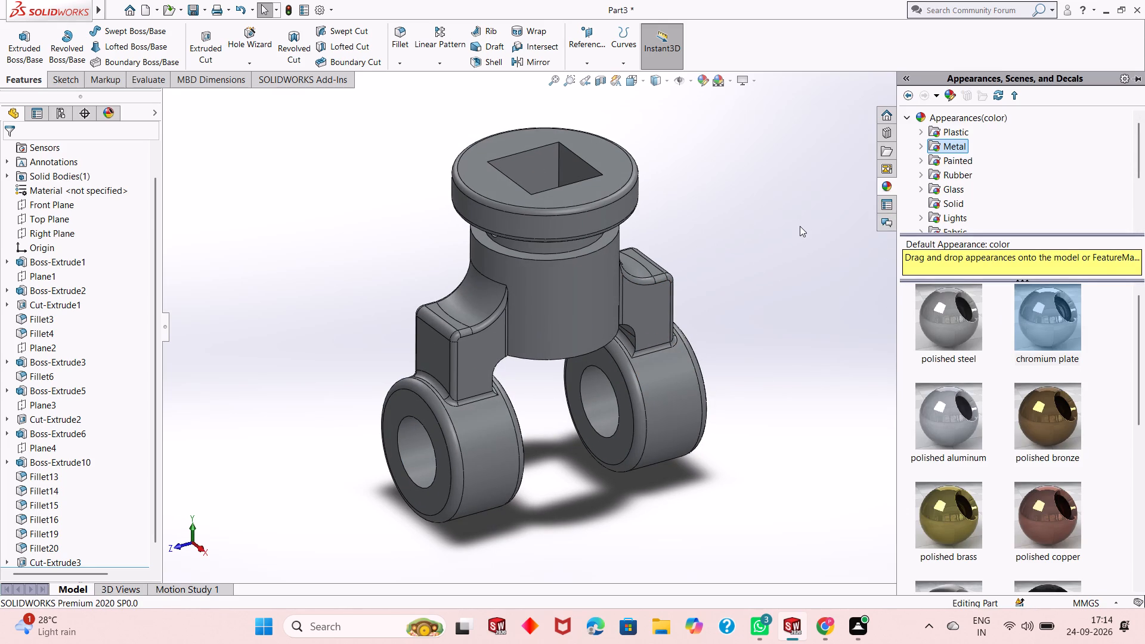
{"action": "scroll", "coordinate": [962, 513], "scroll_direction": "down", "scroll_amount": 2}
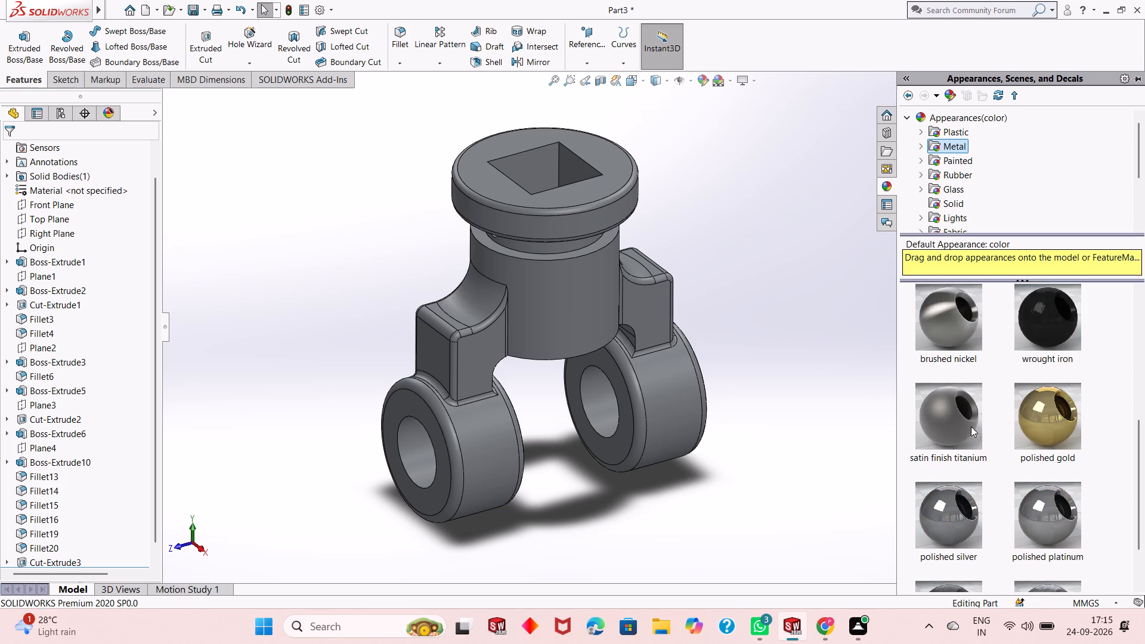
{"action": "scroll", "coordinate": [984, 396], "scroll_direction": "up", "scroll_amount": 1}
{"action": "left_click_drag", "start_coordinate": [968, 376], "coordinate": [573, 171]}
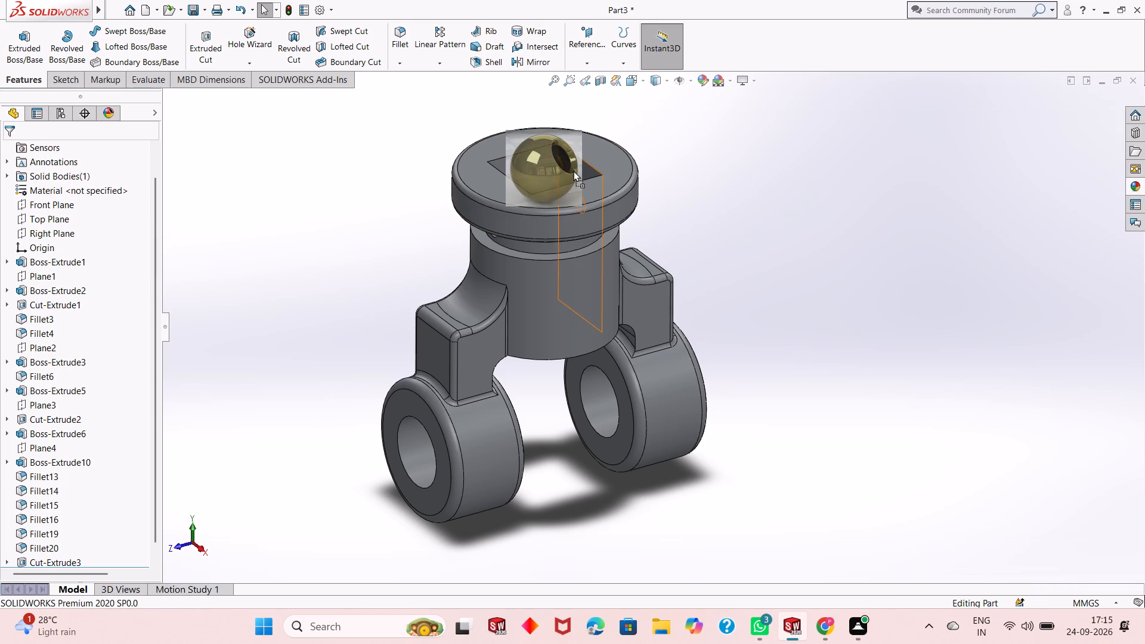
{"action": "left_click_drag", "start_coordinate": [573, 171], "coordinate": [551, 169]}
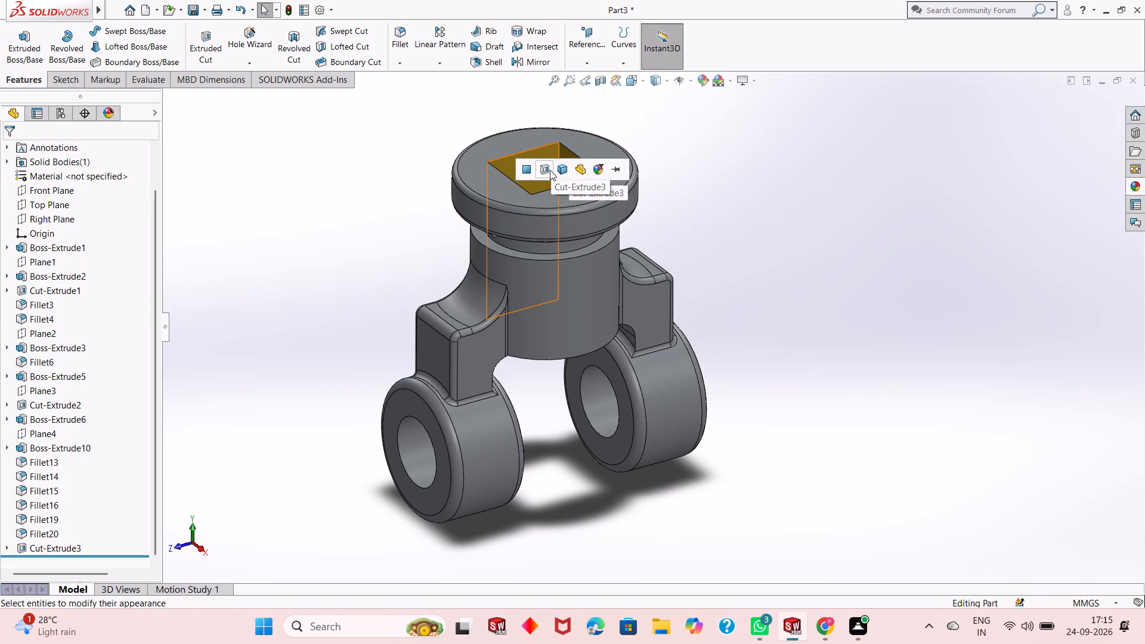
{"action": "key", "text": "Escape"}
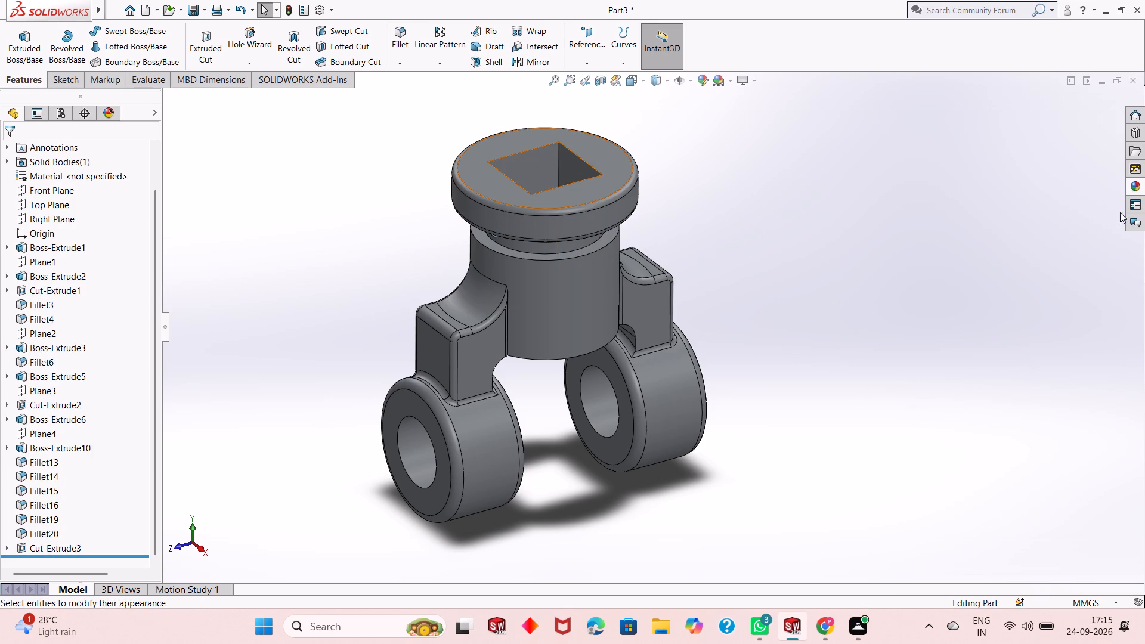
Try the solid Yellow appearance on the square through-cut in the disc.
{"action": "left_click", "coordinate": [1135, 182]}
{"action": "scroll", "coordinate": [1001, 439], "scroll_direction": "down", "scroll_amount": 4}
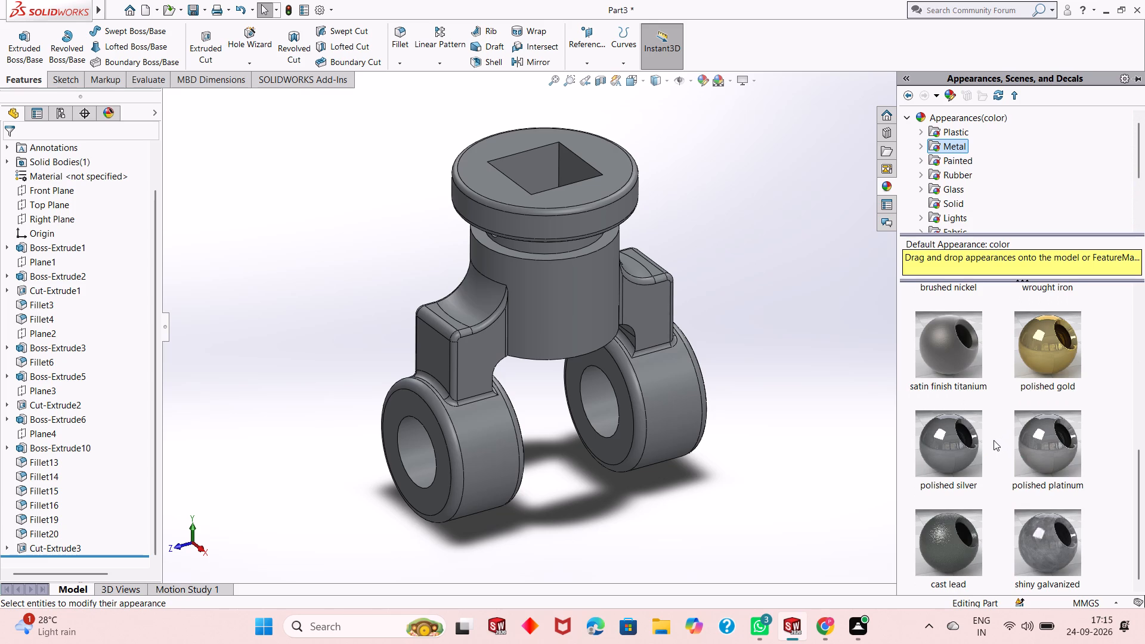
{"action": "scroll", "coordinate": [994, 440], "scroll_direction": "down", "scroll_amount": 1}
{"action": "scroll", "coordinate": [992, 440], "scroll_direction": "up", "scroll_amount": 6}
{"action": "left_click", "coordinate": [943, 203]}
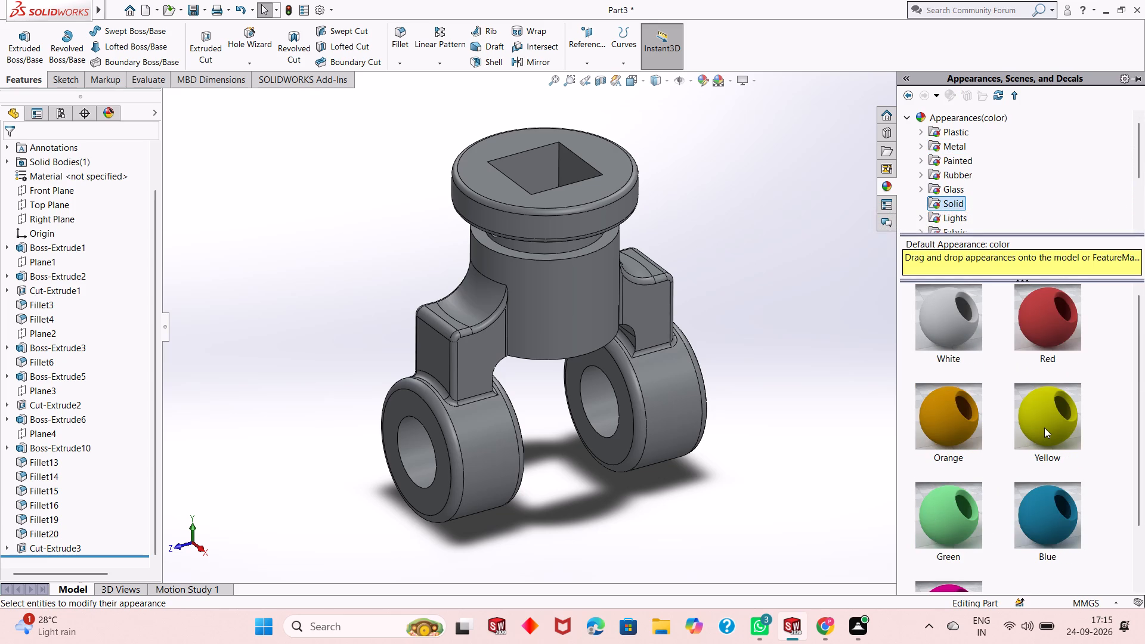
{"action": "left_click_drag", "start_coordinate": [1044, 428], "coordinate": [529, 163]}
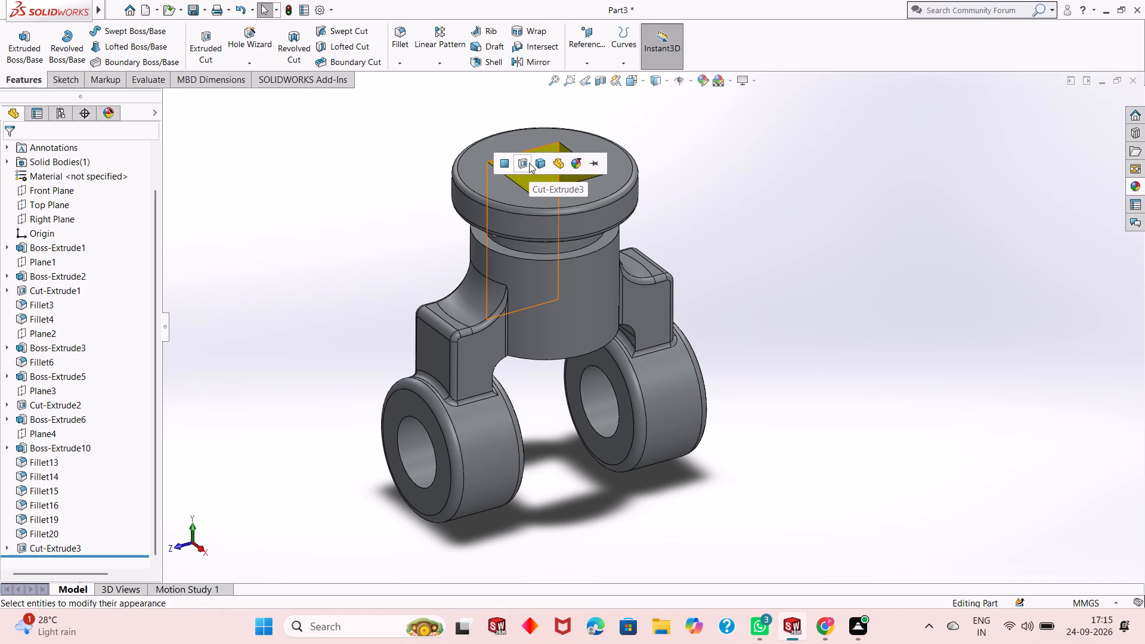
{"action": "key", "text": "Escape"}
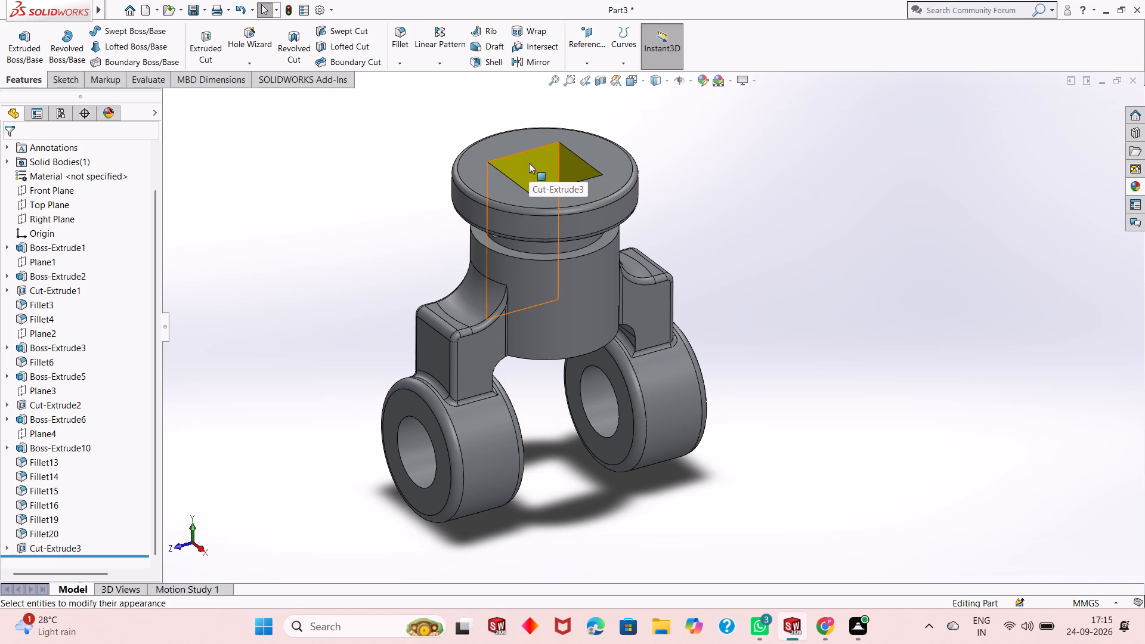
Browse the solid, rubber, painted, metal and plastic appearances for a suitable finish.
{"action": "left_click", "coordinate": [1131, 175]}
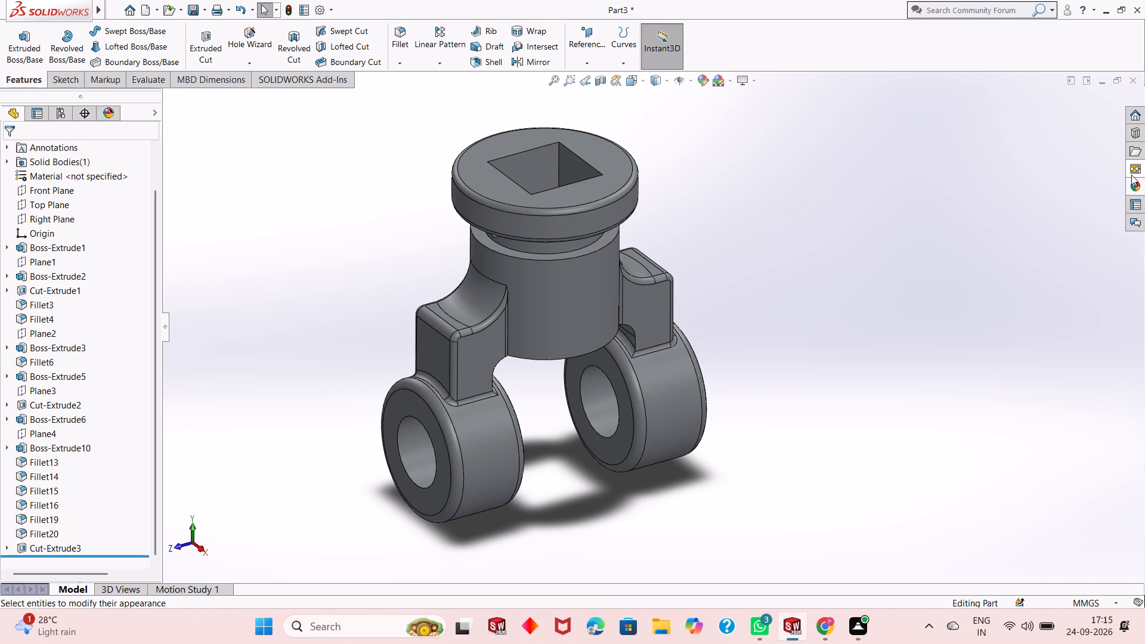
{"action": "left_click", "coordinate": [1128, 188]}
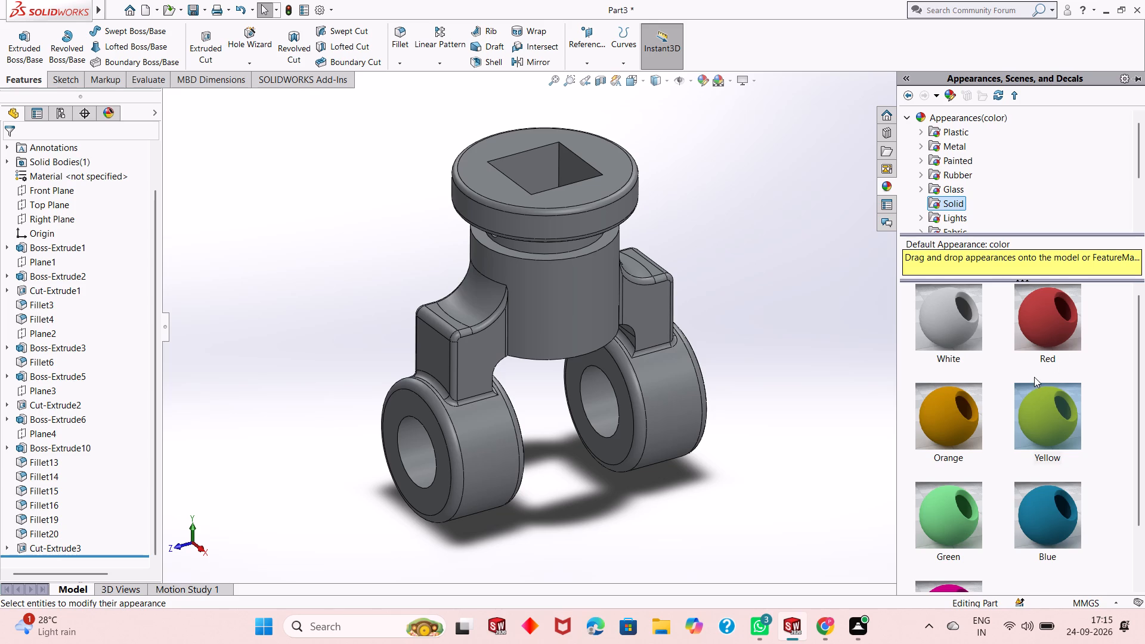
{"action": "scroll", "coordinate": [1010, 457], "scroll_direction": "down", "scroll_amount": 2}
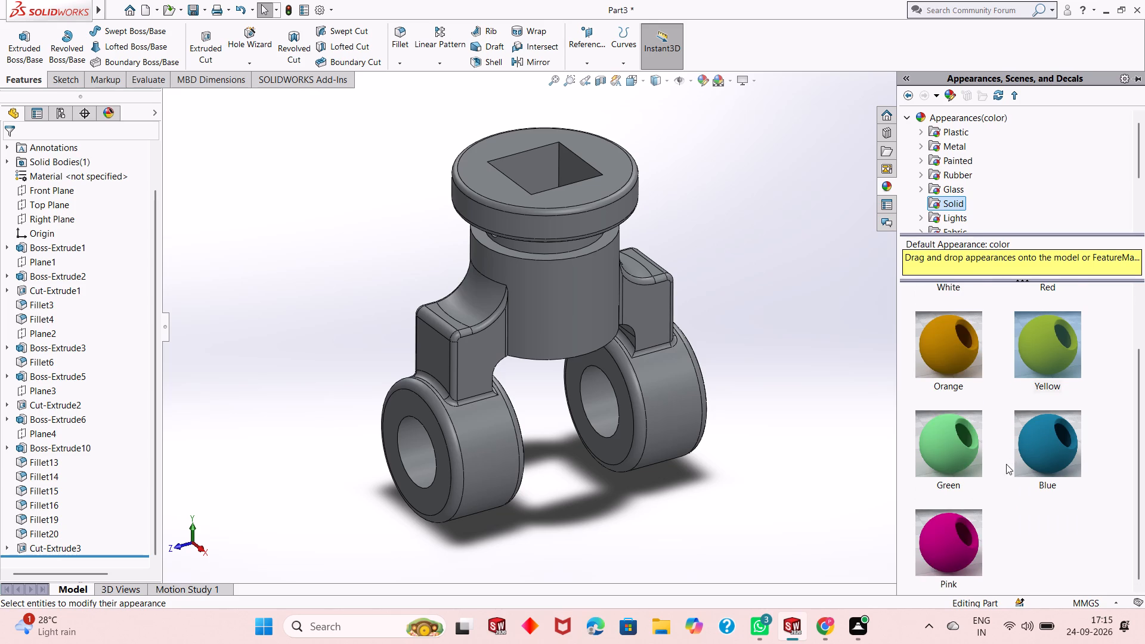
{"action": "scroll", "coordinate": [1013, 470], "scroll_direction": "up", "scroll_amount": 2}
{"action": "scroll", "coordinate": [1006, 444], "scroll_direction": "down", "scroll_amount": 2}
{"action": "scroll", "coordinate": [1011, 292], "scroll_direction": "up", "scroll_amount": 1}
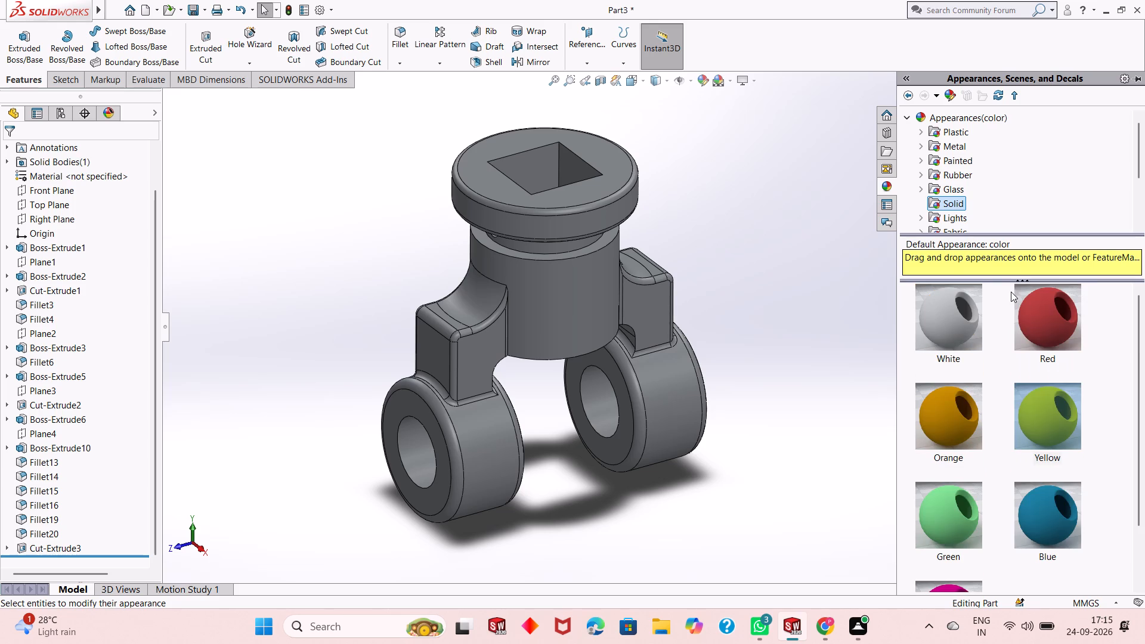
{"action": "left_click", "coordinate": [950, 179]}
{"action": "left_click", "coordinate": [951, 163]}
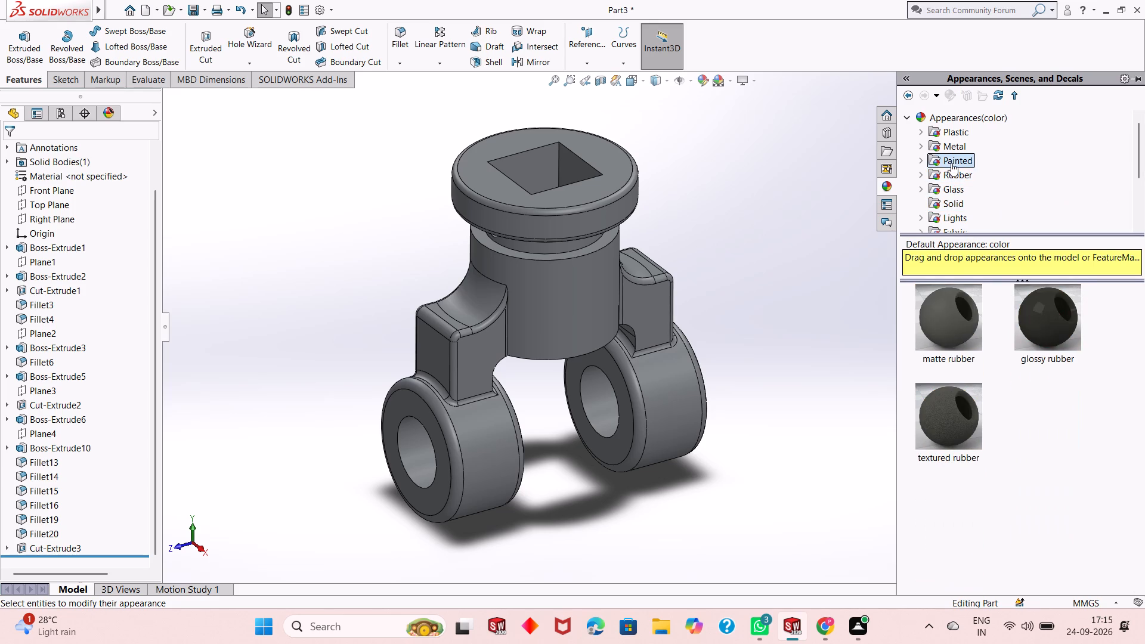
{"action": "left_click", "coordinate": [956, 143]}
{"action": "scroll", "coordinate": [1015, 441], "scroll_direction": "down", "scroll_amount": 2}
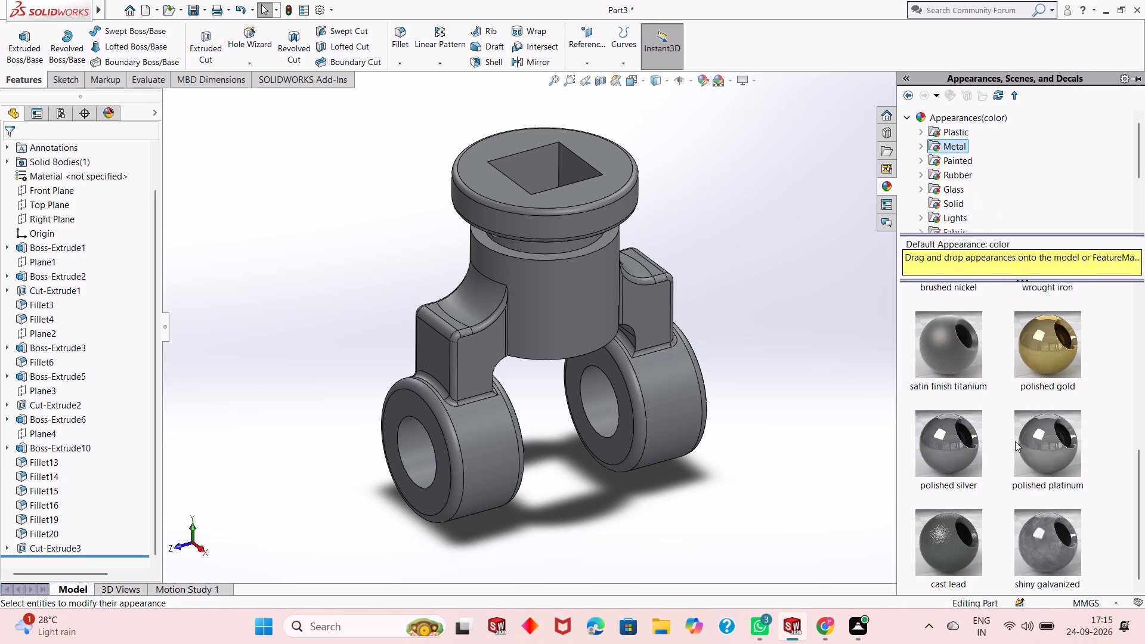
{"action": "scroll", "coordinate": [1015, 441], "scroll_direction": "down", "scroll_amount": 2}
{"action": "scroll", "coordinate": [1015, 441], "scroll_direction": "up", "scroll_amount": 4}
{"action": "left_click", "coordinate": [949, 132]}
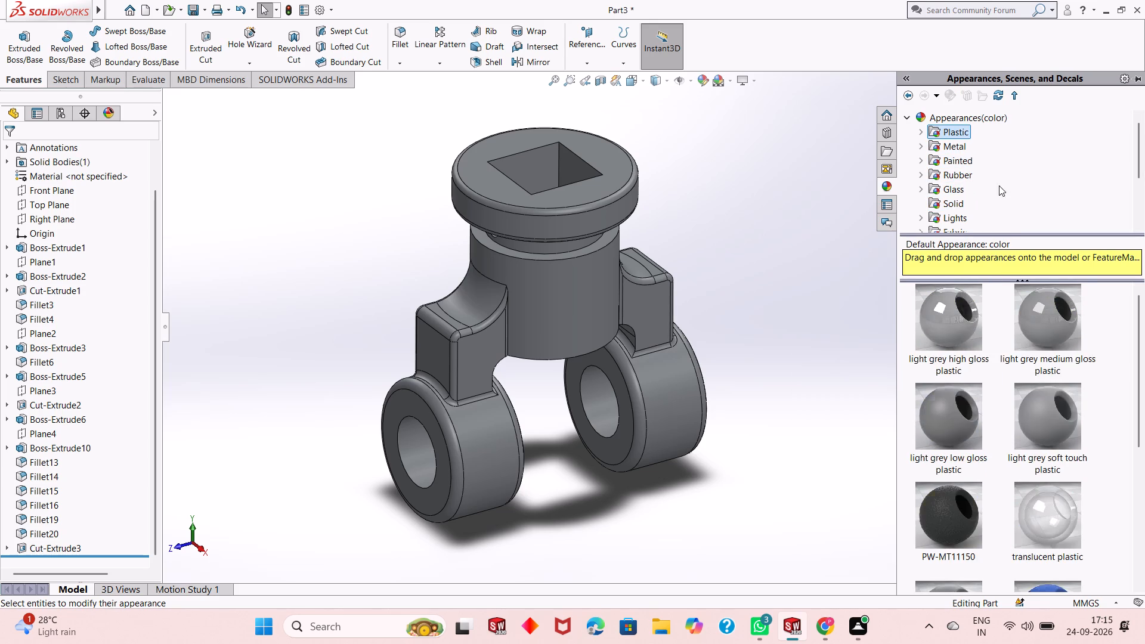
{"action": "scroll", "coordinate": [1001, 361], "scroll_direction": "down", "scroll_amount": 6}
{"action": "scroll", "coordinate": [1002, 367], "scroll_direction": "up", "scroll_amount": 6}
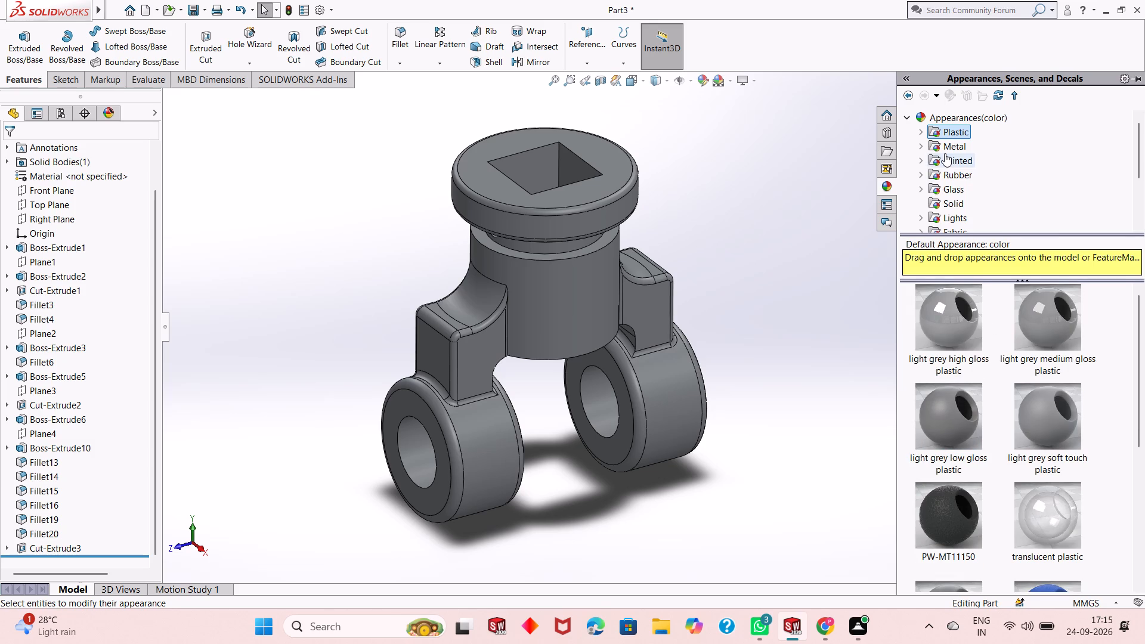
Browse the glass, lights, organic, stone, miscellaneous and fabric appearances, including the cloth and carpet samples.
{"action": "left_click", "coordinate": [945, 153]}
{"action": "left_click", "coordinate": [950, 174]}
{"action": "left_click", "coordinate": [954, 183]}
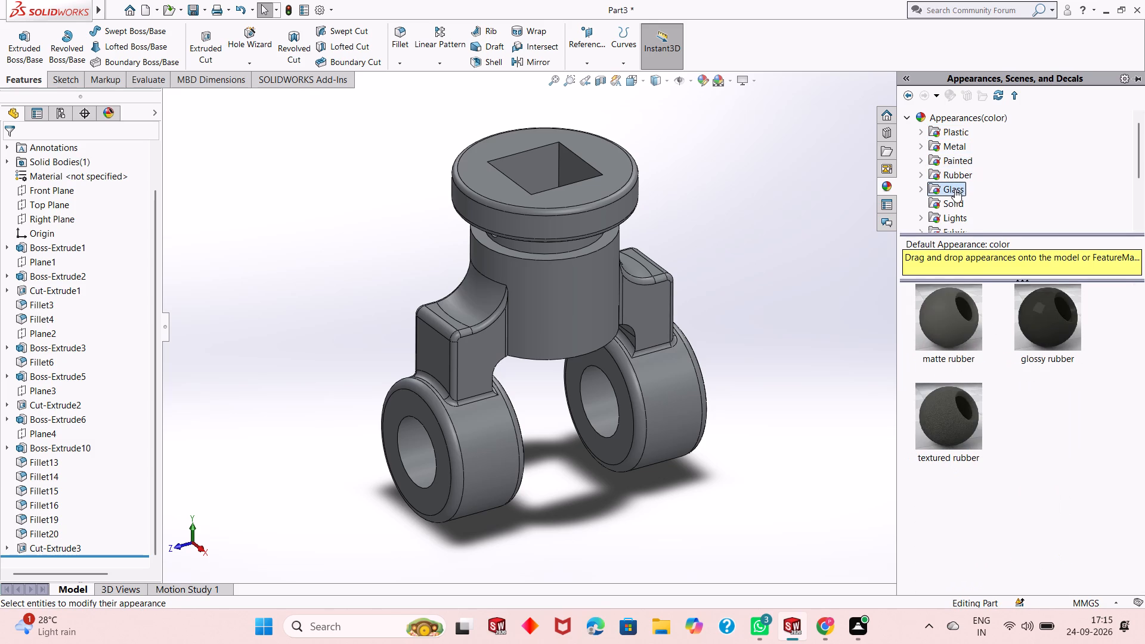
{"action": "left_click", "coordinate": [956, 210]}
{"action": "scroll", "coordinate": [958, 178], "scroll_direction": "down", "scroll_amount": 2}
{"action": "left_click", "coordinate": [952, 129]}
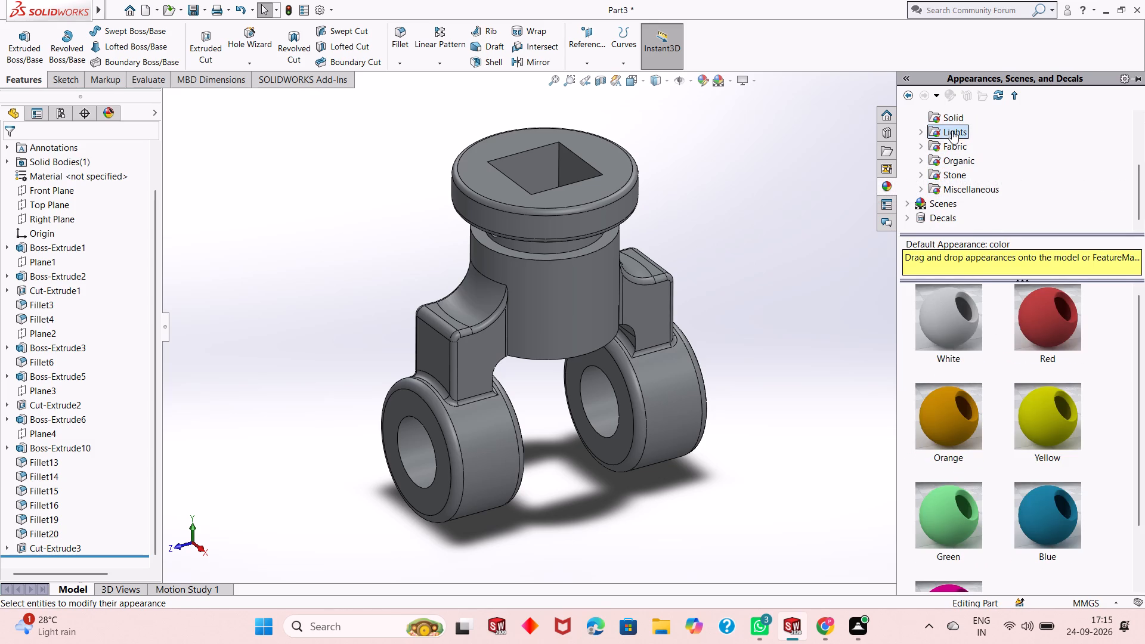
{"action": "left_click", "coordinate": [950, 148]}
{"action": "left_click", "coordinate": [957, 156]}
{"action": "left_click", "coordinate": [939, 177]}
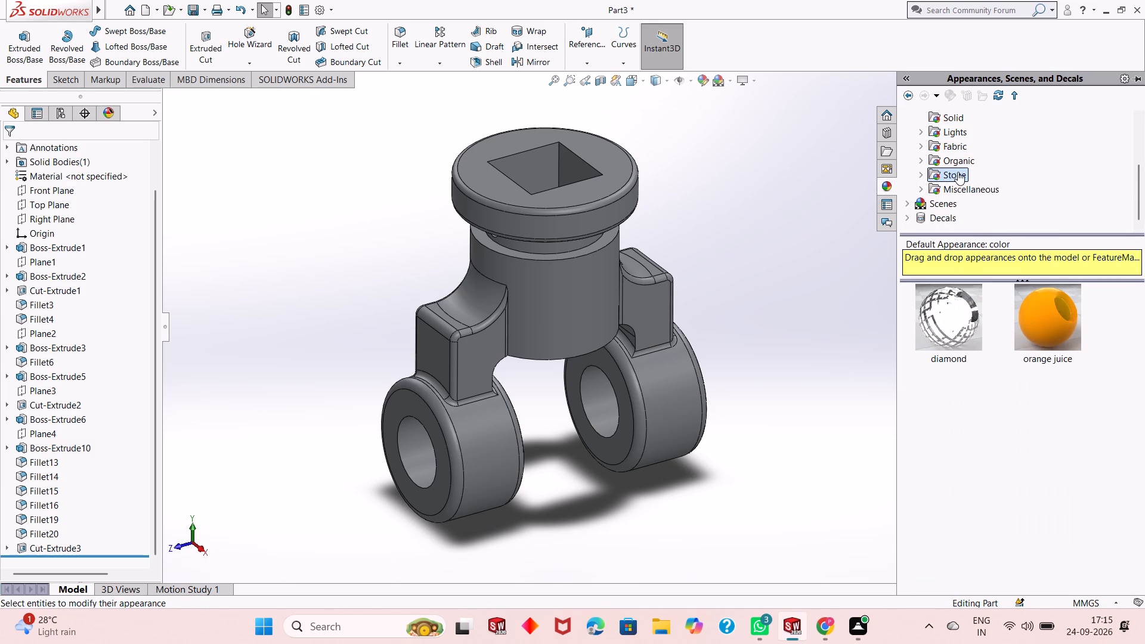
{"action": "left_click", "coordinate": [958, 185]}
{"action": "scroll", "coordinate": [960, 182], "scroll_direction": "up", "scroll_amount": 6}
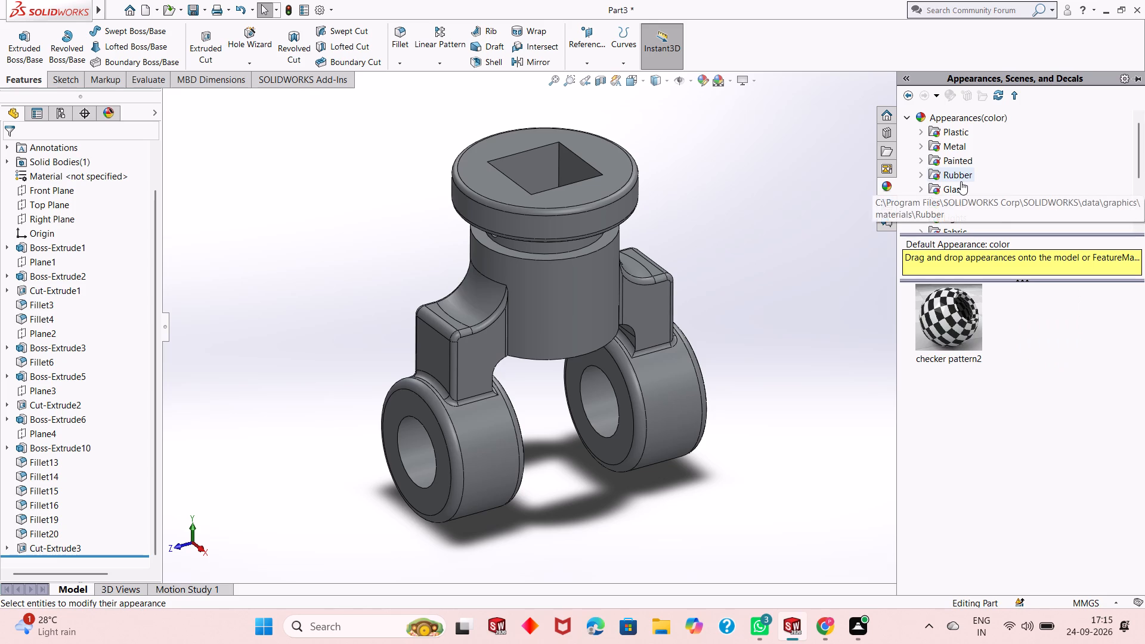
{"action": "scroll", "coordinate": [961, 181], "scroll_direction": "down", "scroll_amount": 3}
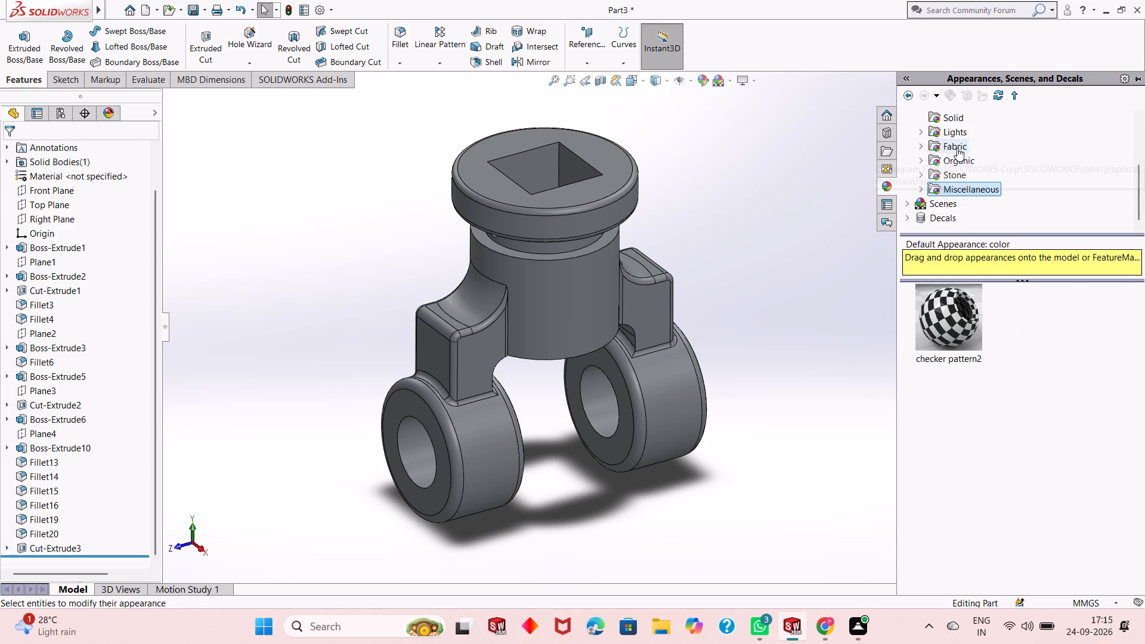
{"action": "left_click", "coordinate": [955, 143]}
{"action": "left_click", "coordinate": [919, 158]}
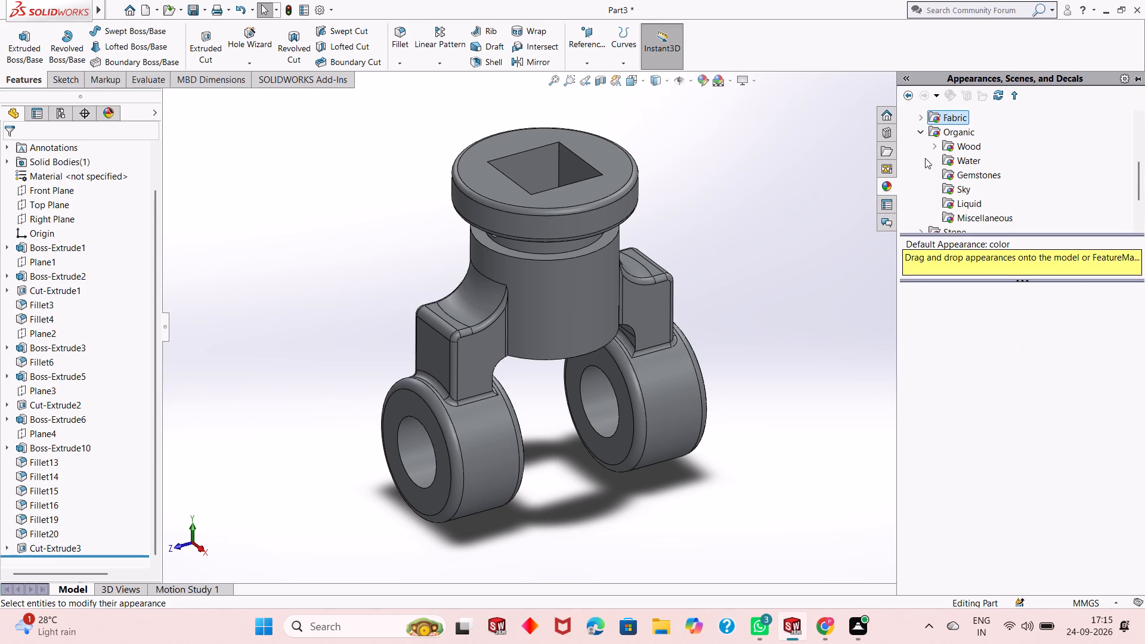
{"action": "left_click", "coordinate": [920, 132]}
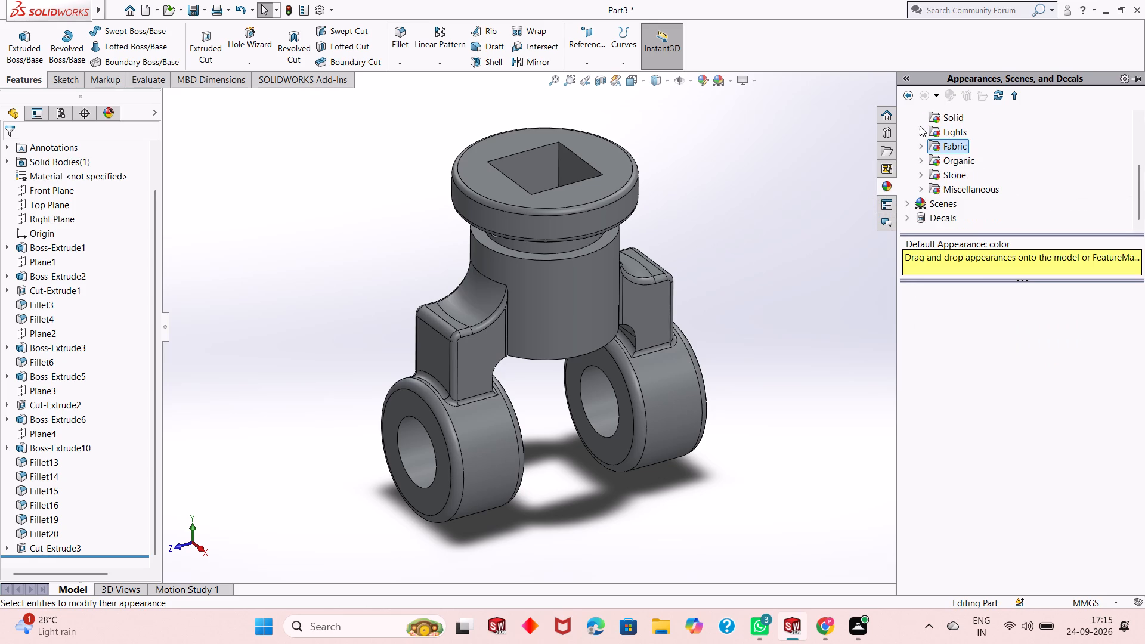
{"action": "left_click", "coordinate": [921, 148]}
{"action": "left_click", "coordinate": [960, 163]}
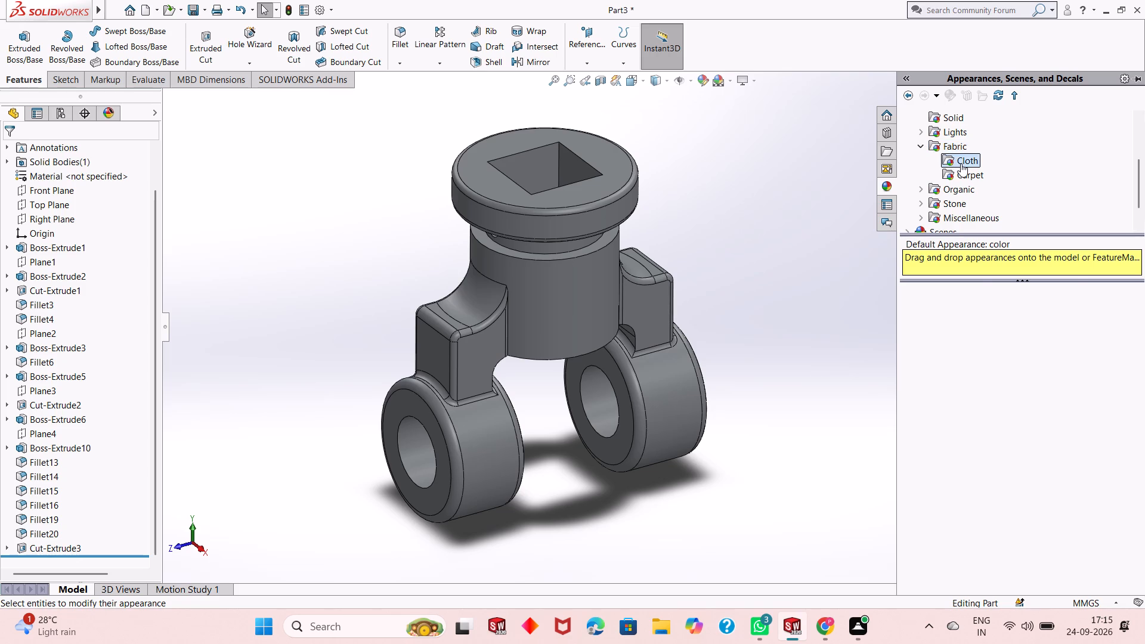
{"action": "scroll", "coordinate": [1020, 407], "scroll_direction": "down", "scroll_amount": 3}
{"action": "scroll", "coordinate": [1020, 408], "scroll_direction": "up", "scroll_amount": 3}
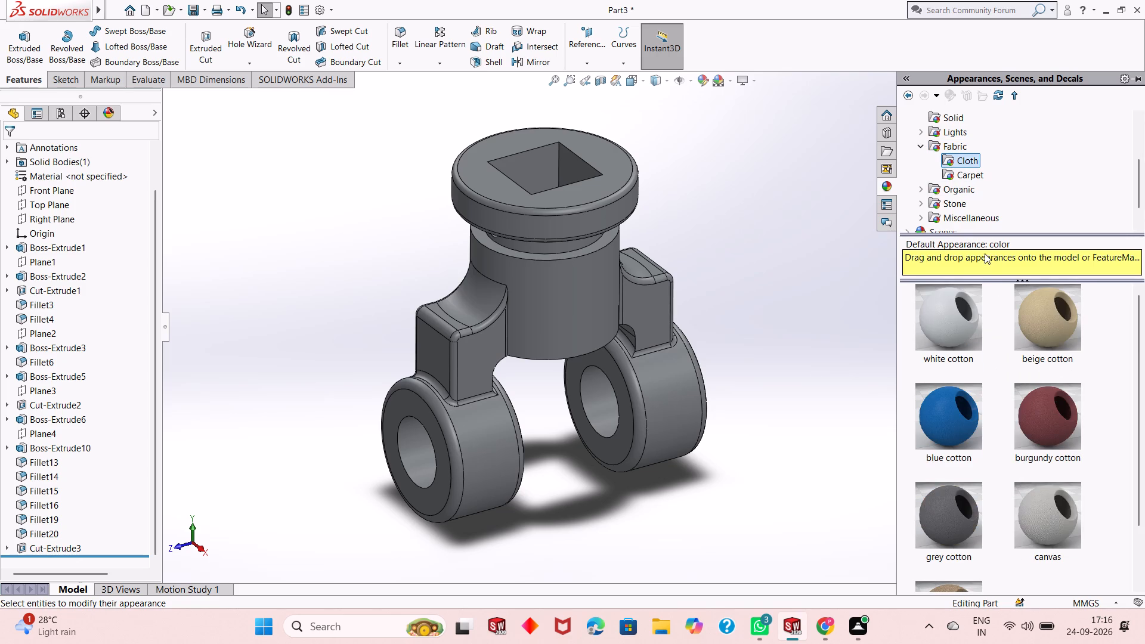
{"action": "left_click", "coordinate": [962, 177]}
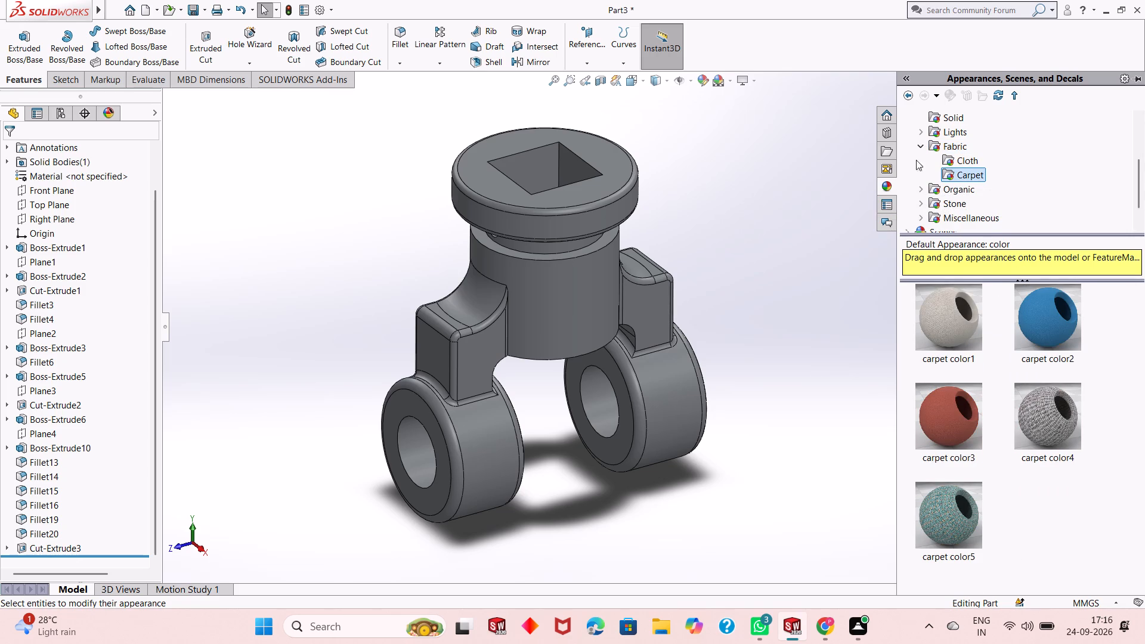
{"action": "left_click", "coordinate": [807, 172]}
{"action": "left_click", "coordinate": [838, 145]}
{"action": "left_click", "coordinate": [840, 144]}
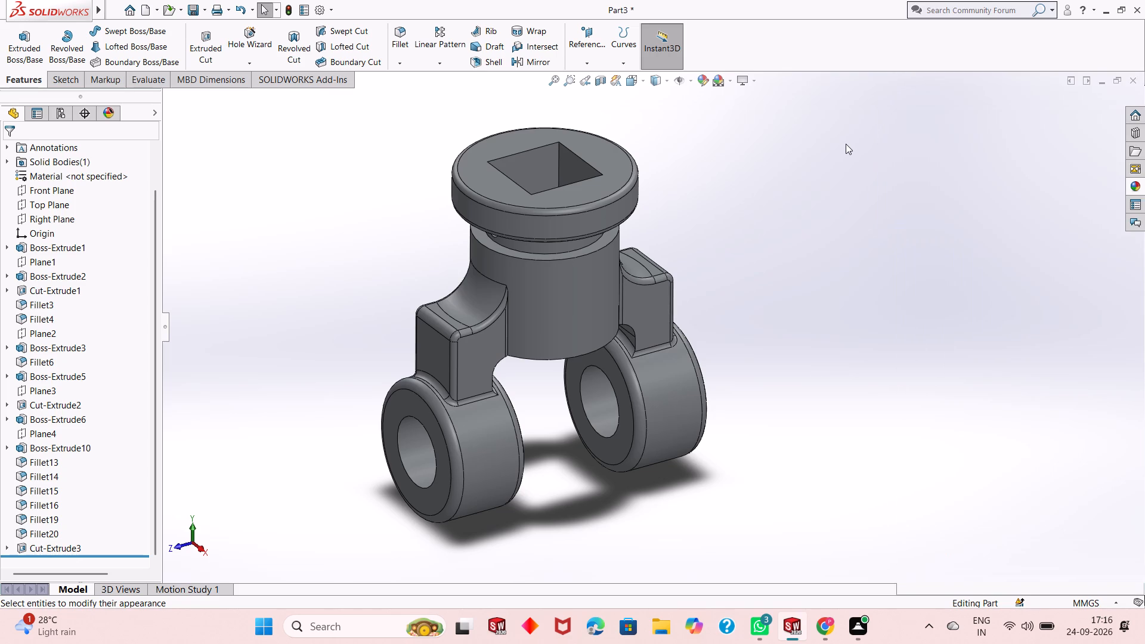
{"action": "key", "text": "Escape"}
Apply a yellow-green colour with a red value of 178 to both 40 mm bore faces and the four square-hole walls.
{"action": "scroll", "coordinate": [578, 347], "scroll_direction": "up", "scroll_amount": 3}
{"action": "scroll", "coordinate": [572, 347], "scroll_direction": "down", "scroll_amount": 2}
{"action": "scroll", "coordinate": [428, 330], "scroll_direction": "up", "scroll_amount": 1}
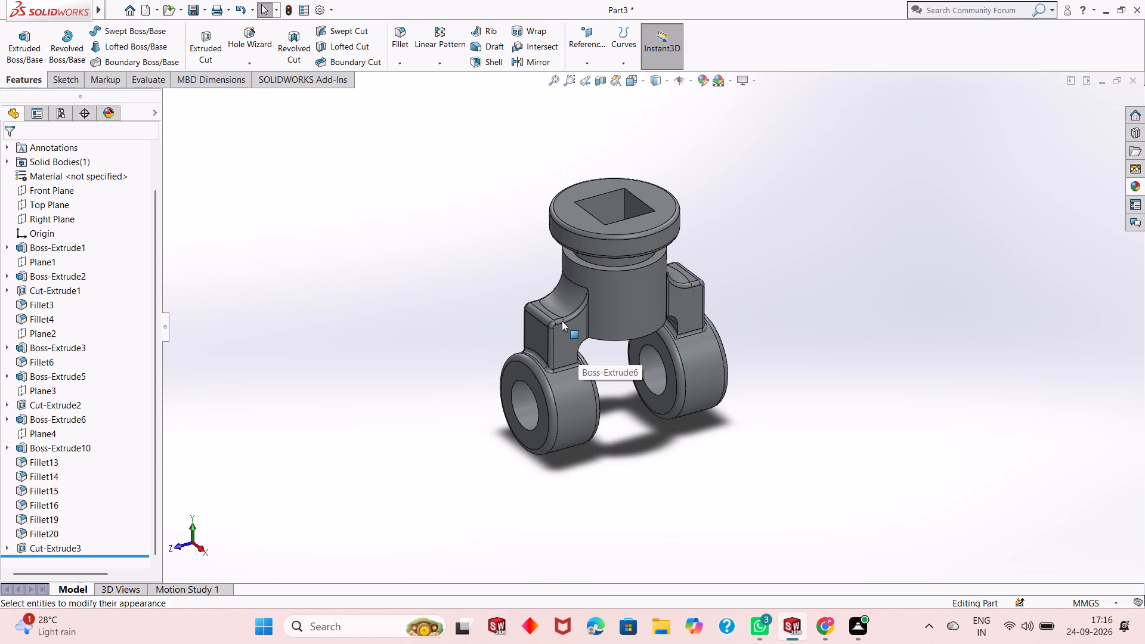
{"action": "scroll", "coordinate": [567, 321], "scroll_direction": "down", "scroll_amount": 2}
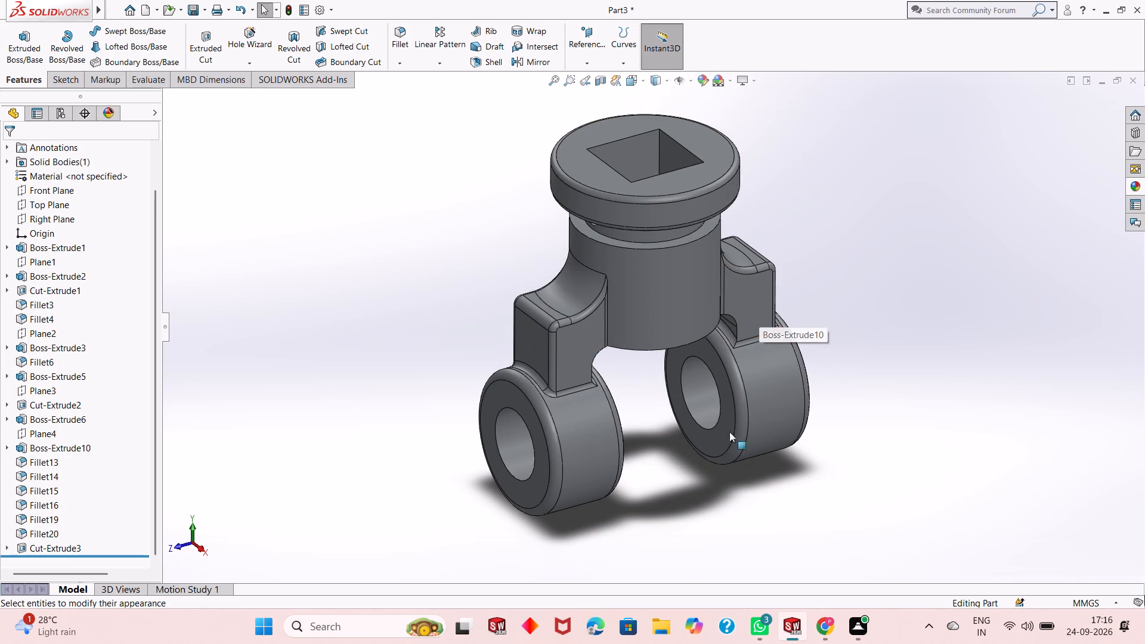
{"action": "left_click", "coordinate": [508, 447]}
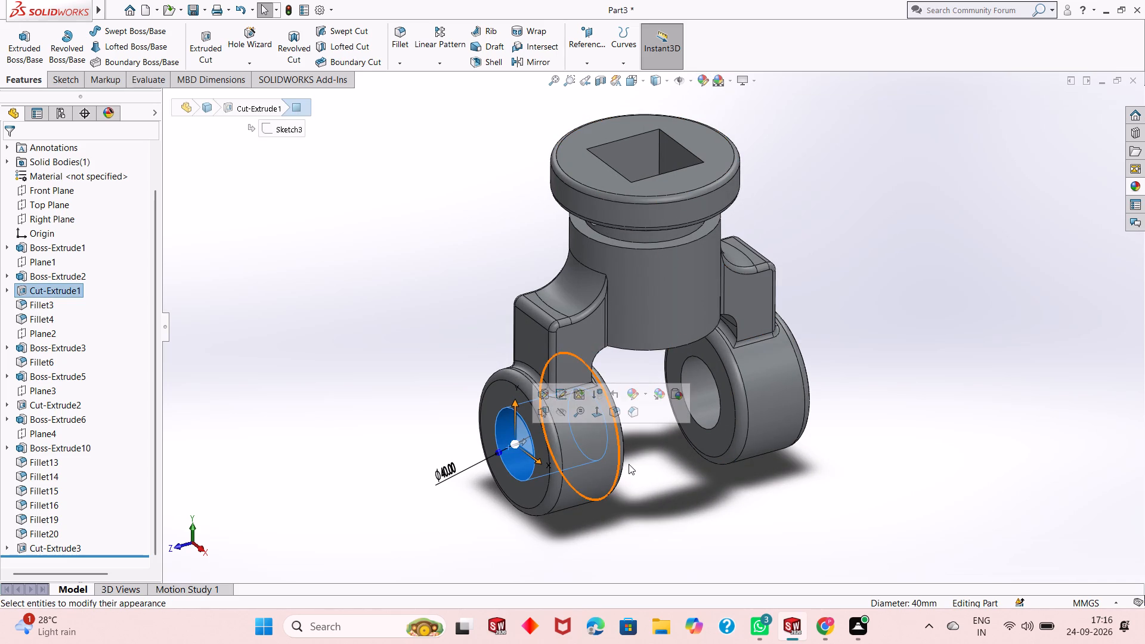
{"action": "left_click", "coordinate": [695, 400], "text": "ctrl"}
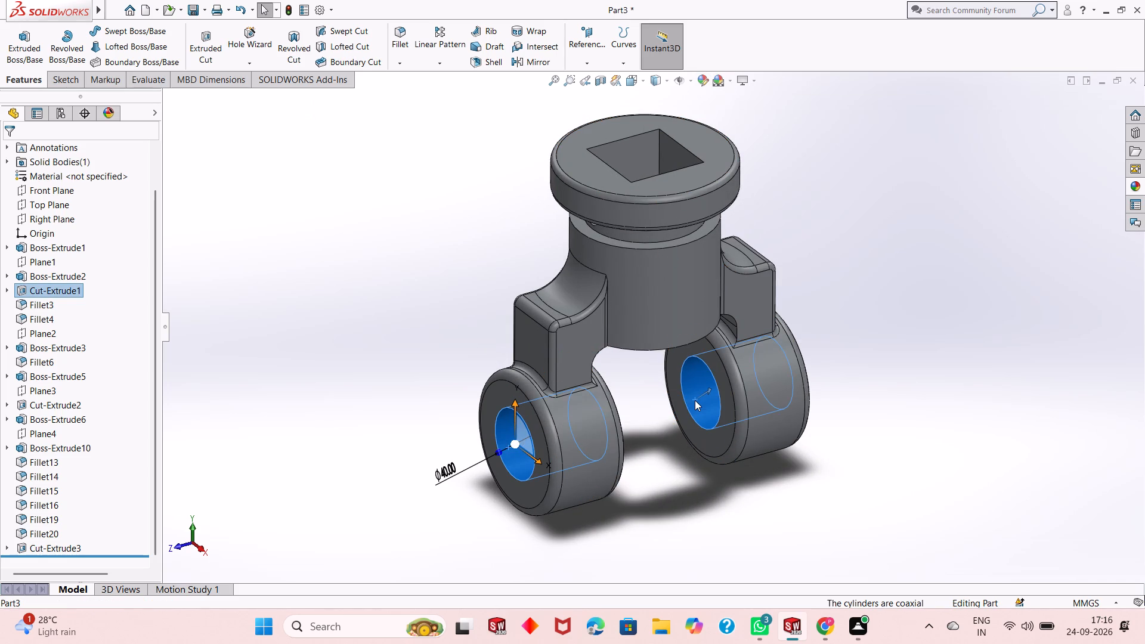
{"action": "middle_click_drag", "start_coordinate": [680, 172], "coordinate": [678, 358]}
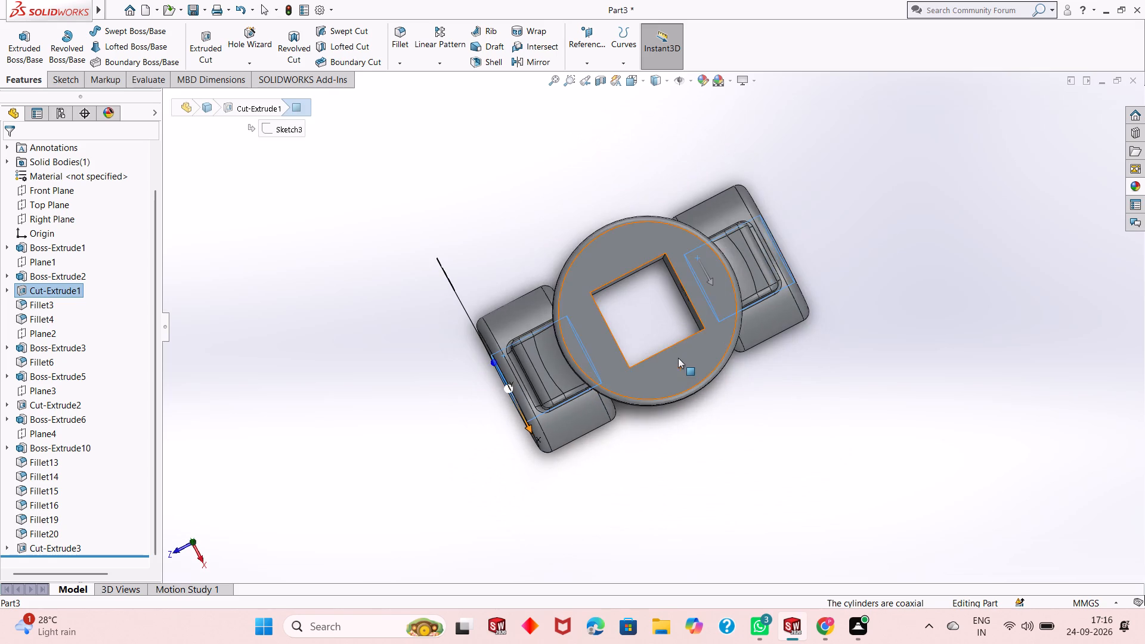
{"action": "middle_click_drag", "start_coordinate": [677, 355], "coordinate": [671, 301]}
{"action": "left_click", "coordinate": [640, 237], "text": "ctrl"}
{"action": "middle_click_drag", "start_coordinate": [698, 278], "coordinate": [699, 278], "text": "ctrl"}
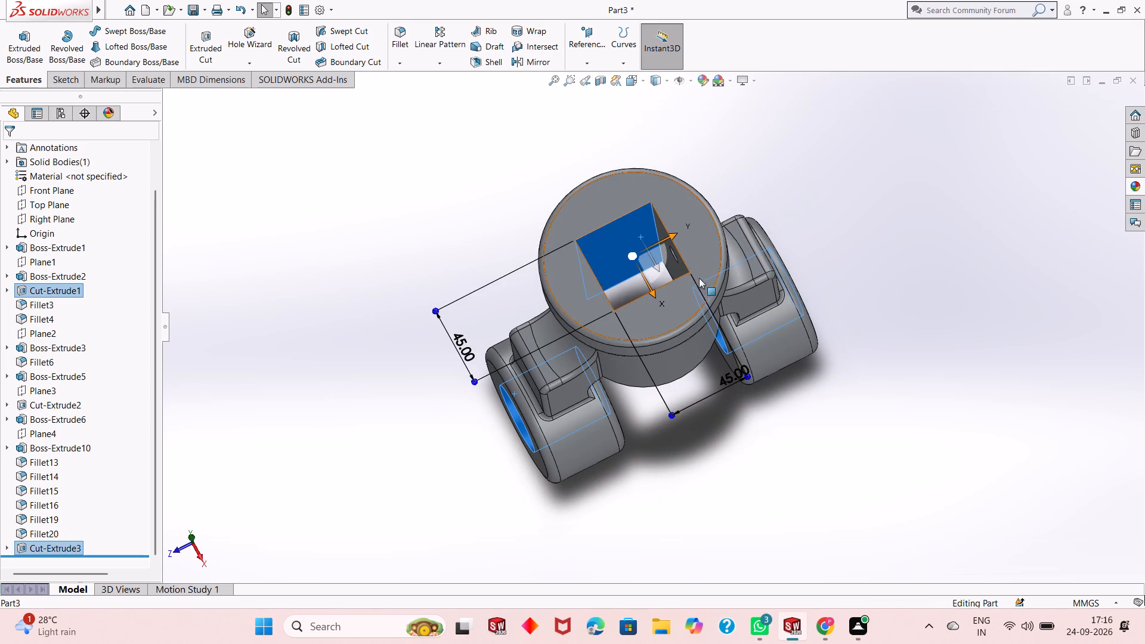
{"action": "middle_click_drag", "start_coordinate": [699, 278], "coordinate": [697, 304], "text": "ctrl"}
{"action": "middle_click_drag", "start_coordinate": [689, 308], "coordinate": [736, 282]}
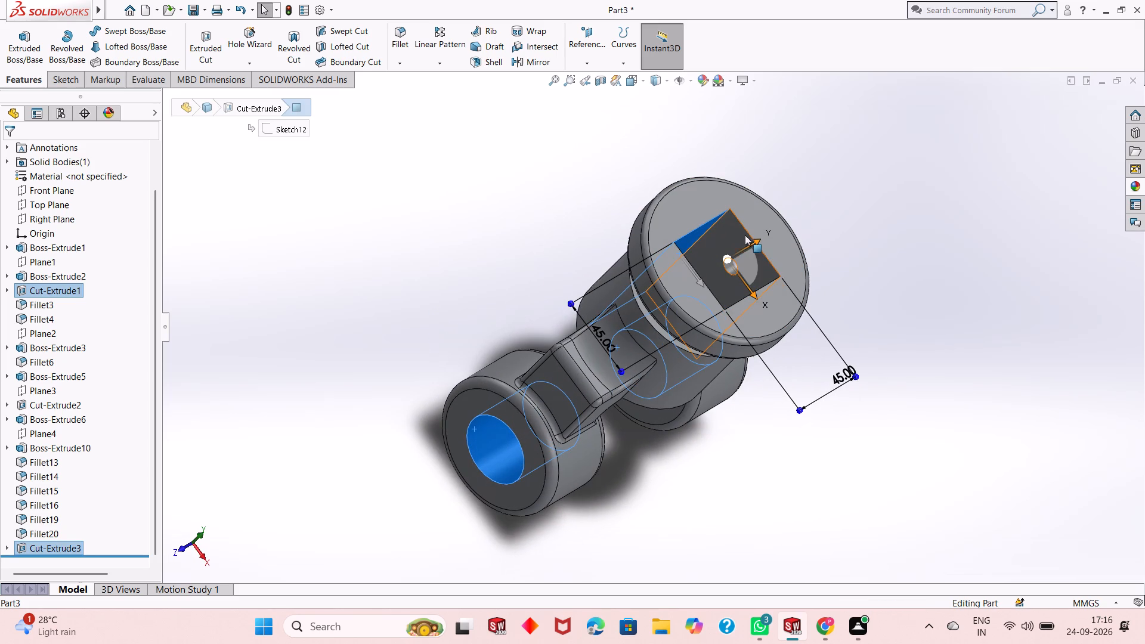
{"action": "left_click", "coordinate": [737, 235], "text": "ctrl"}
{"action": "middle_click_drag", "start_coordinate": [769, 330], "coordinate": [649, 275]}
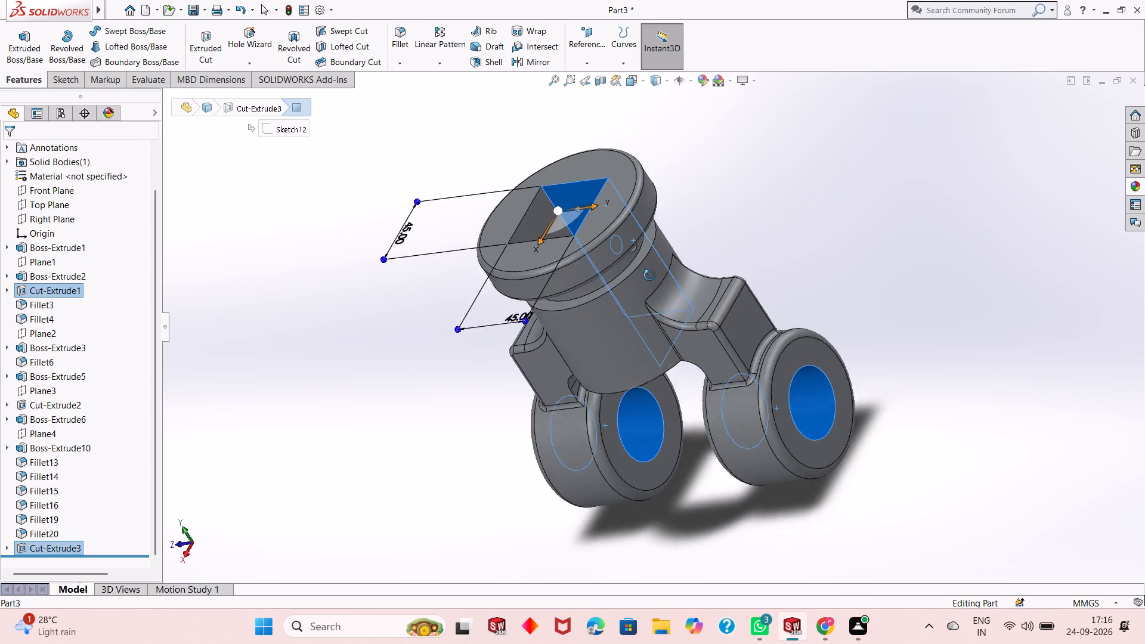
{"action": "middle_click_drag", "start_coordinate": [649, 275], "coordinate": [643, 525]}
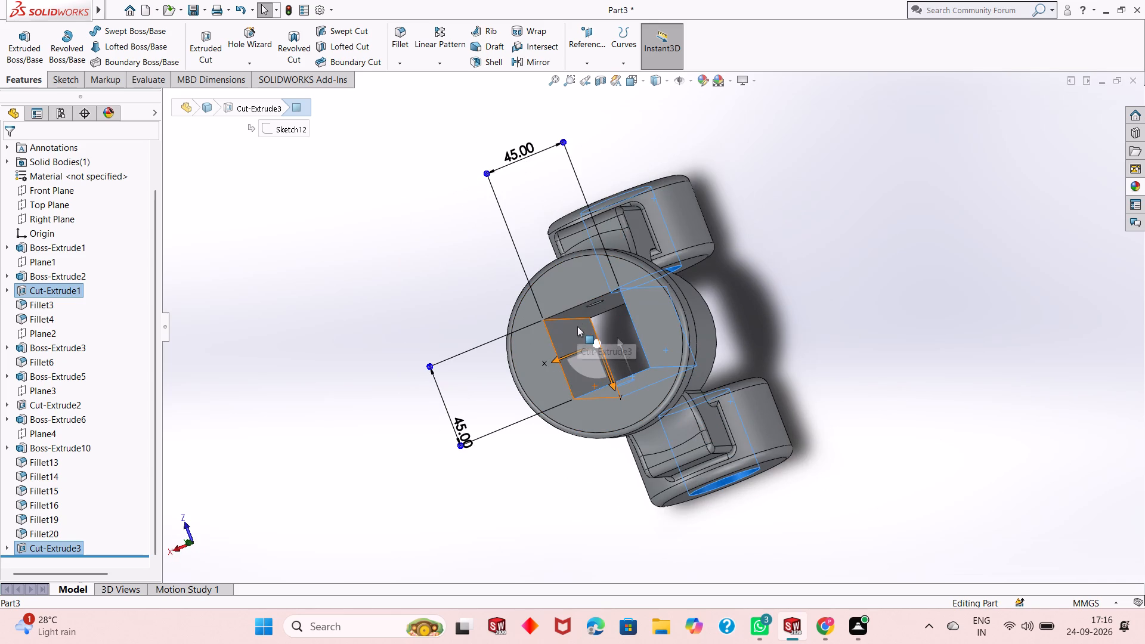
{"action": "left_click", "coordinate": [578, 313], "text": "ctrl"}
{"action": "left_click", "coordinate": [572, 331], "text": "ctrl"}
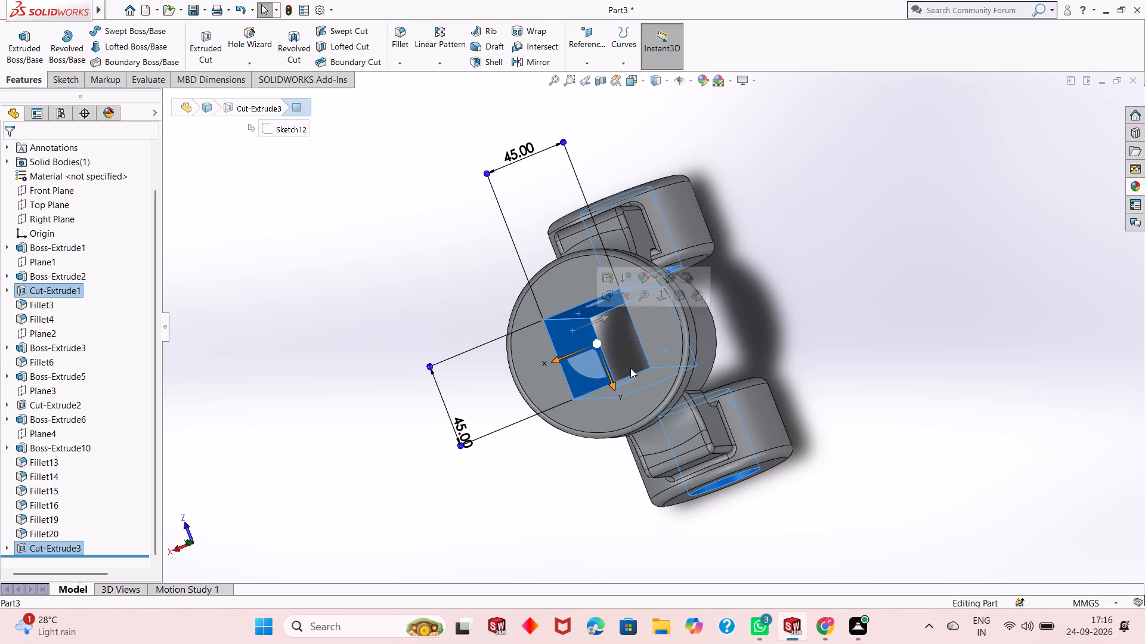
{"action": "middle_click", "coordinate": [687, 439]}
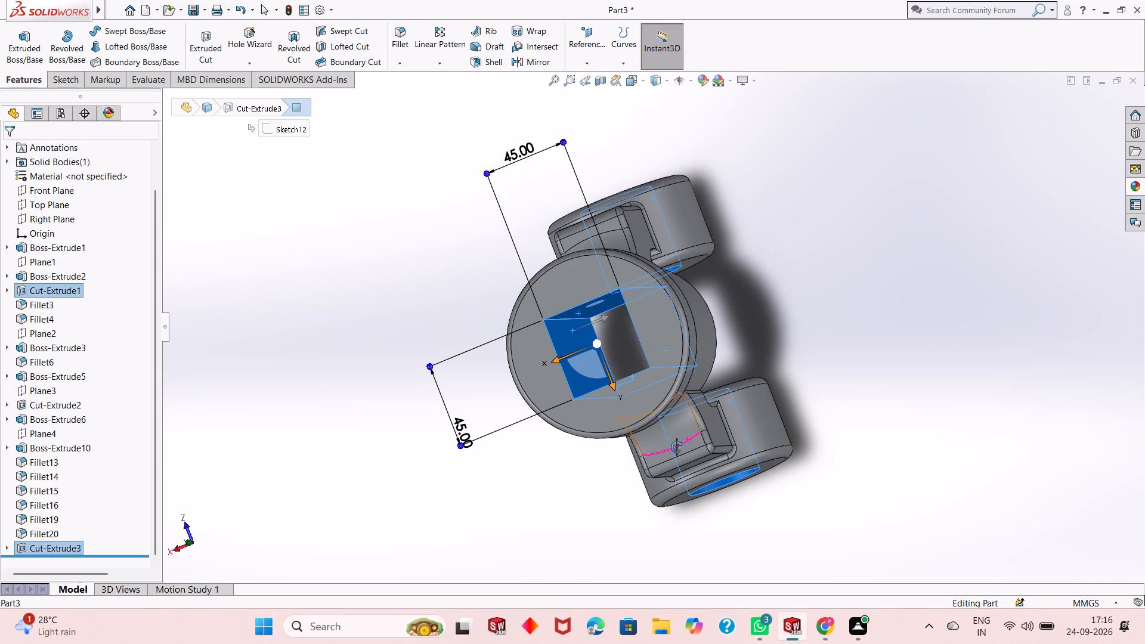
{"action": "middle_click_drag", "start_coordinate": [610, 490], "coordinate": [655, 373]}
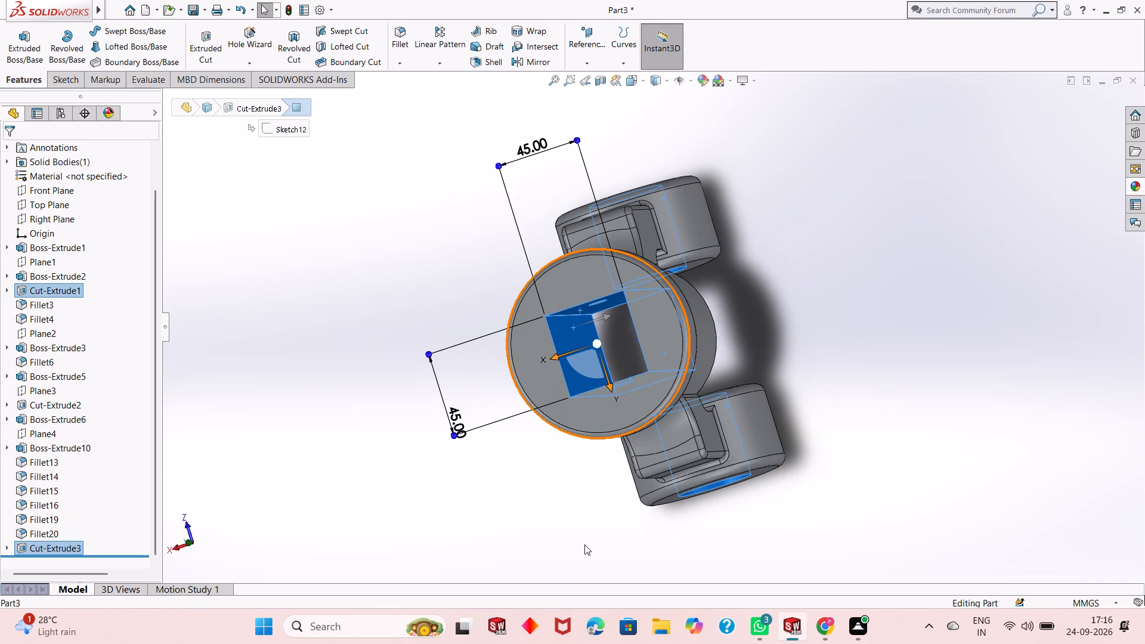
{"action": "middle_click_drag", "start_coordinate": [591, 537], "coordinate": [738, 342]}
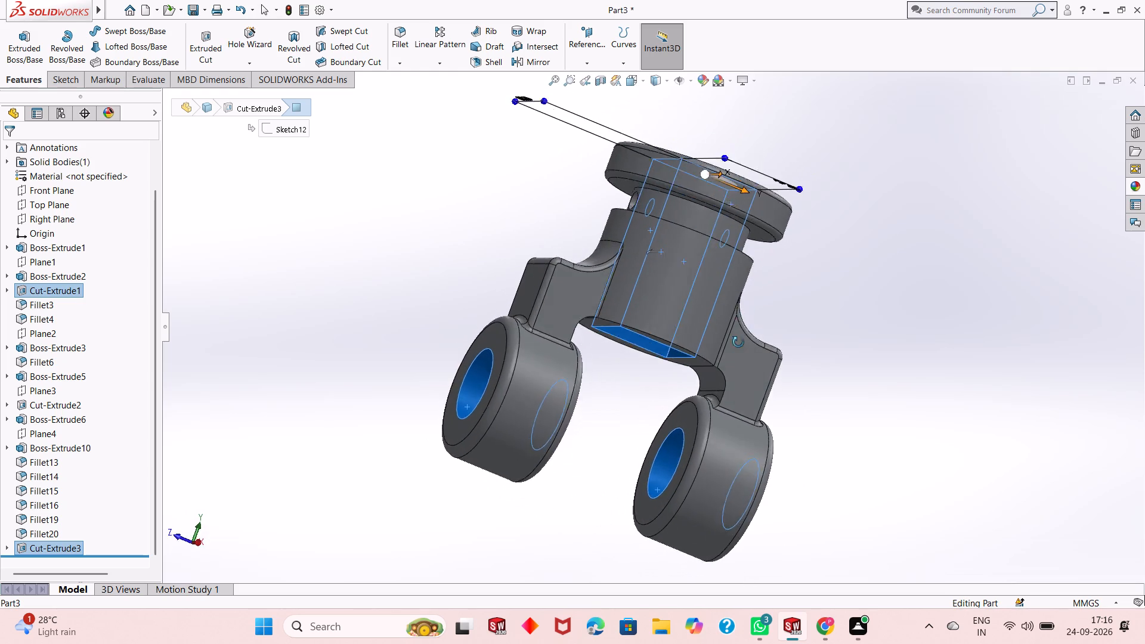
{"action": "middle_click_drag", "start_coordinate": [738, 342], "coordinate": [683, 493]}
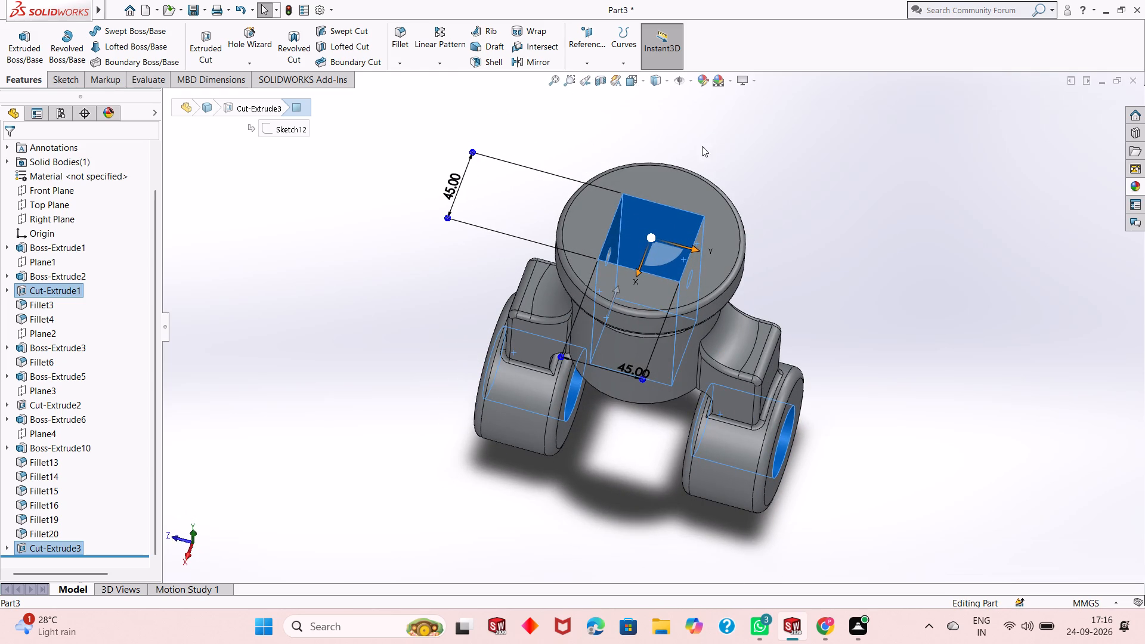
{"action": "left_click", "coordinate": [700, 77]}
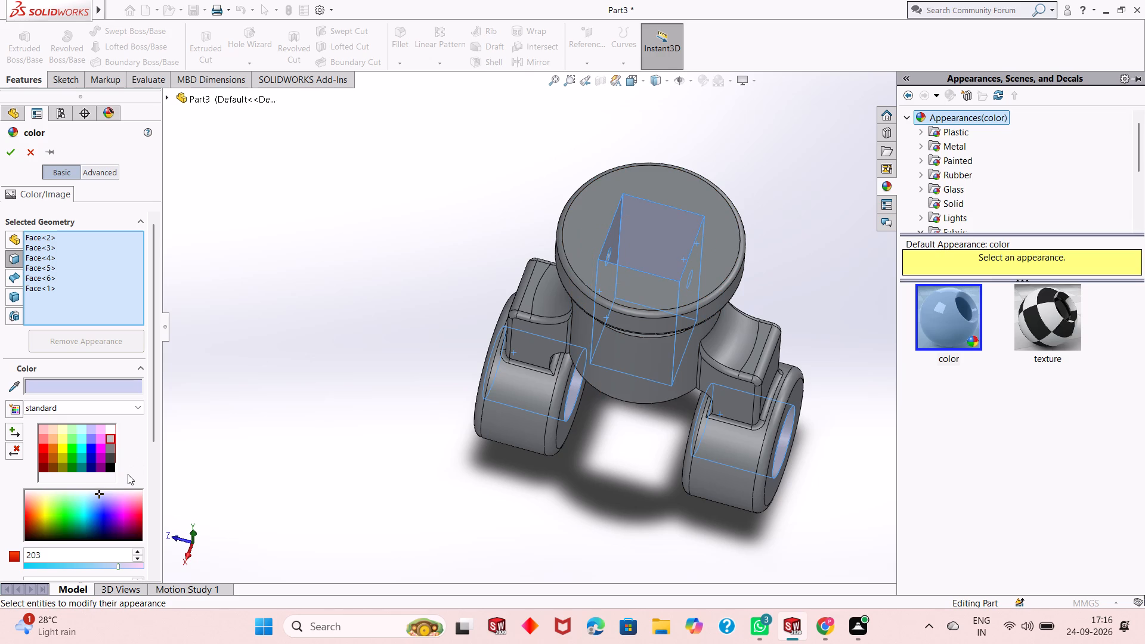
{"action": "left_click", "coordinate": [52, 527]}
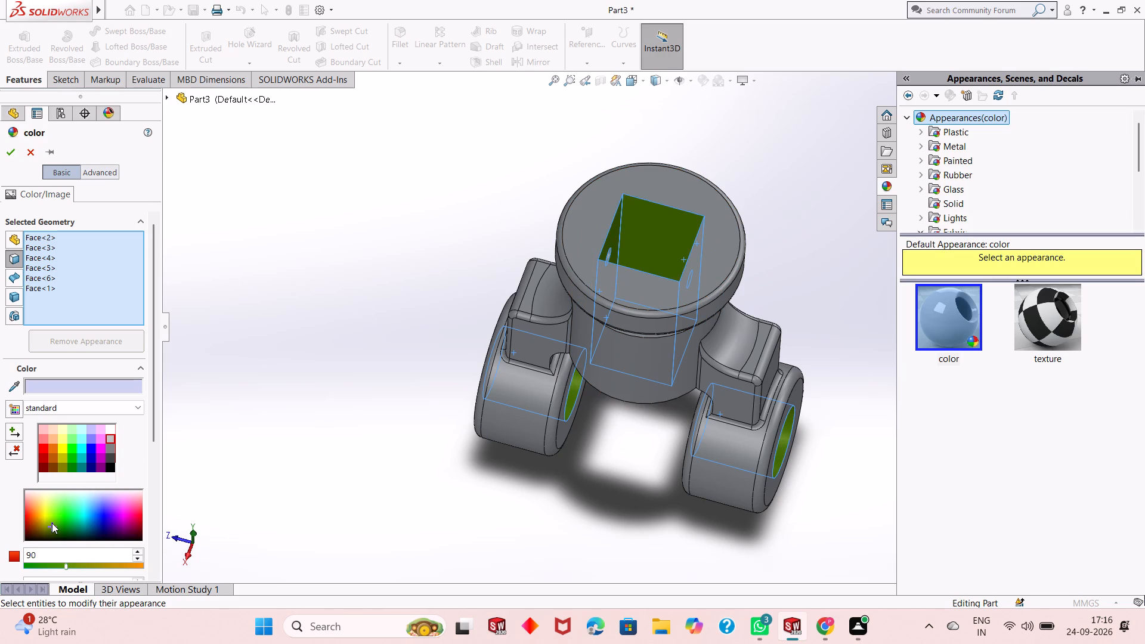
{"action": "left_click", "coordinate": [49, 524]}
{"action": "left_click", "coordinate": [47, 521]}
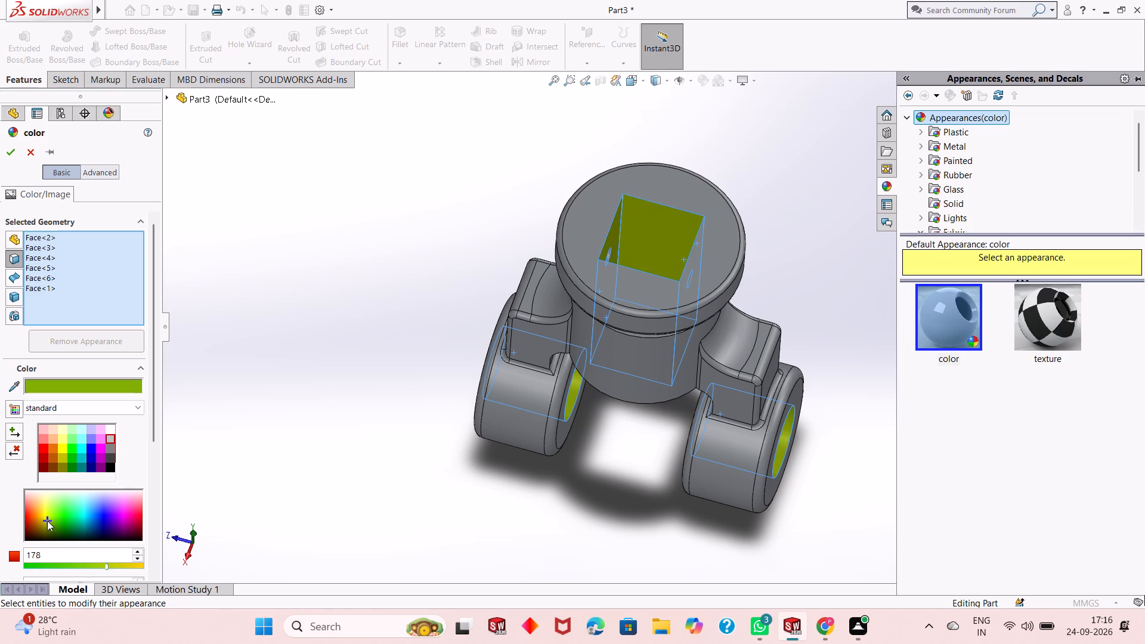
{"action": "left_click", "coordinate": [9, 154]}
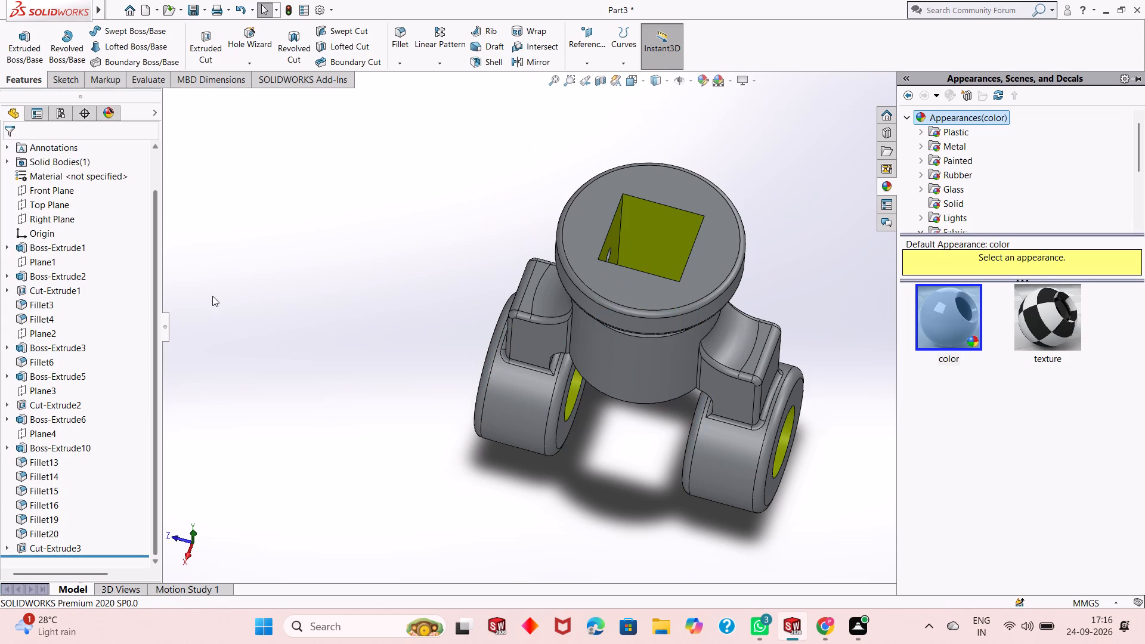
{"action": "left_click", "coordinate": [264, 314]}
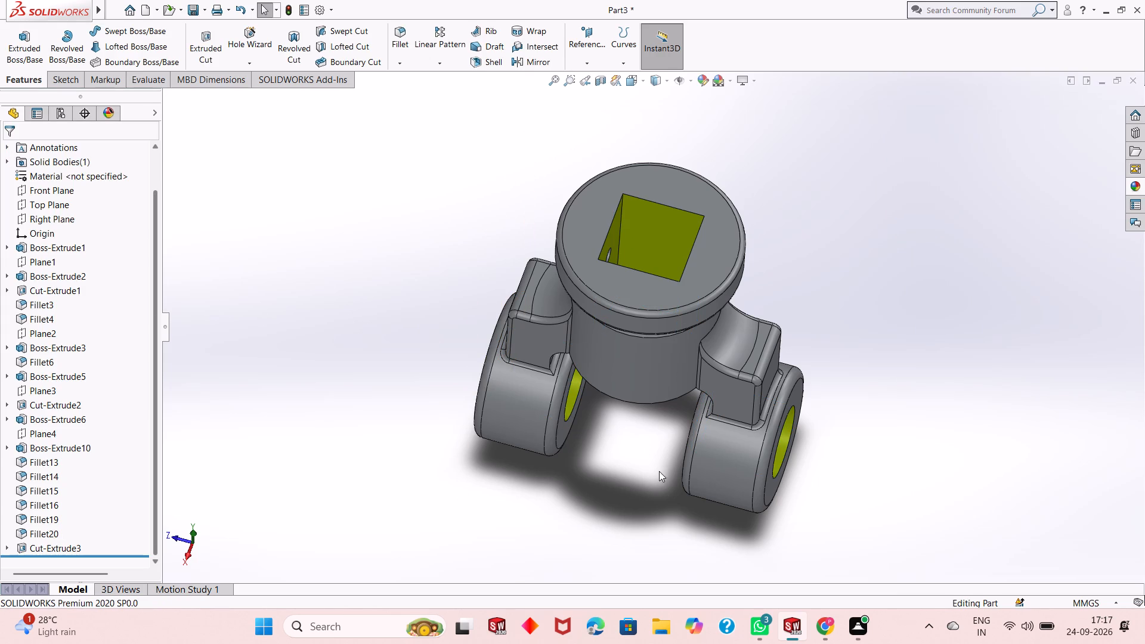
Examine the coloured bores and square through hole from several angles and distances.
{"action": "middle_click_drag", "start_coordinate": [661, 475], "coordinate": [797, 359]}
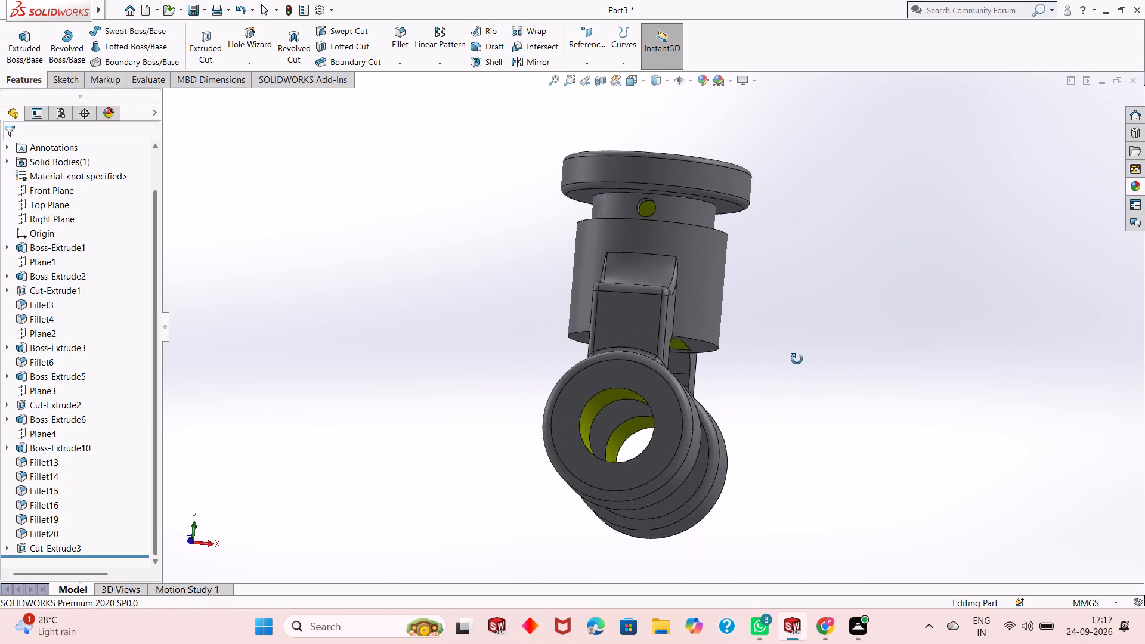
{"action": "middle_click_drag", "start_coordinate": [797, 359], "coordinate": [705, 439]}
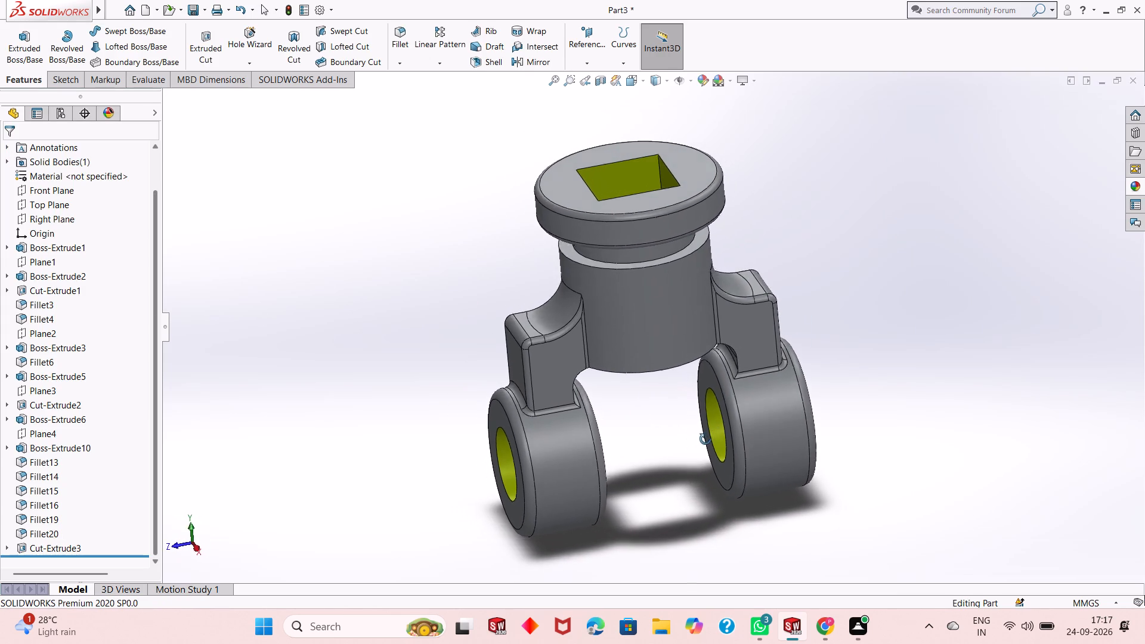
{"action": "middle_click_drag", "start_coordinate": [705, 439], "coordinate": [711, 467]}
{"action": "scroll", "coordinate": [714, 465], "scroll_direction": "up", "scroll_amount": 2}
{"action": "middle_click", "coordinate": [677, 393]}
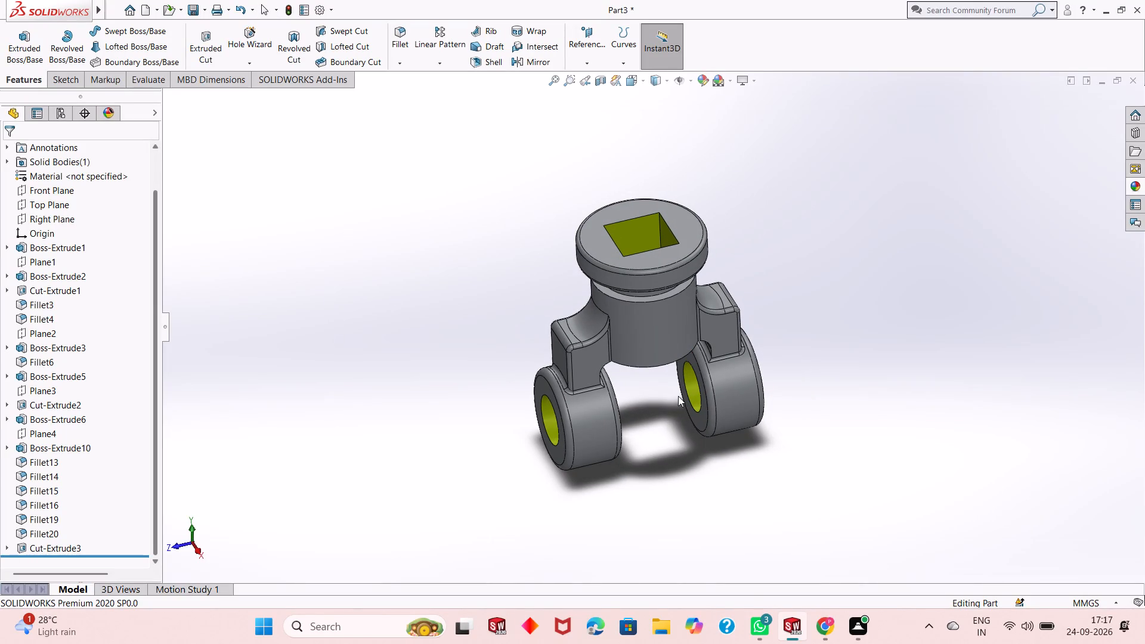
{"action": "scroll", "coordinate": [685, 411], "scroll_direction": "down", "scroll_amount": 2}
{"action": "scroll", "coordinate": [654, 362], "scroll_direction": "down", "scroll_amount": 2}
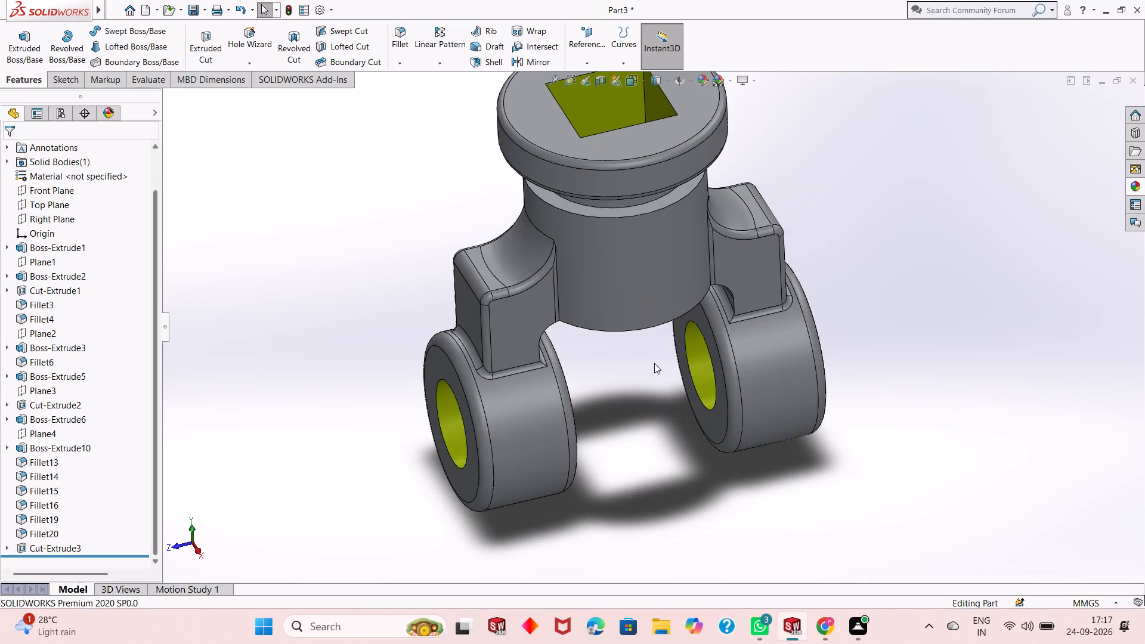
{"action": "scroll", "coordinate": [654, 363], "scroll_direction": "up", "scroll_amount": 2}
{"action": "scroll", "coordinate": [654, 363], "scroll_direction": "down", "scroll_amount": 3}
{"action": "scroll", "coordinate": [609, 420], "scroll_direction": "up", "scroll_amount": 4}
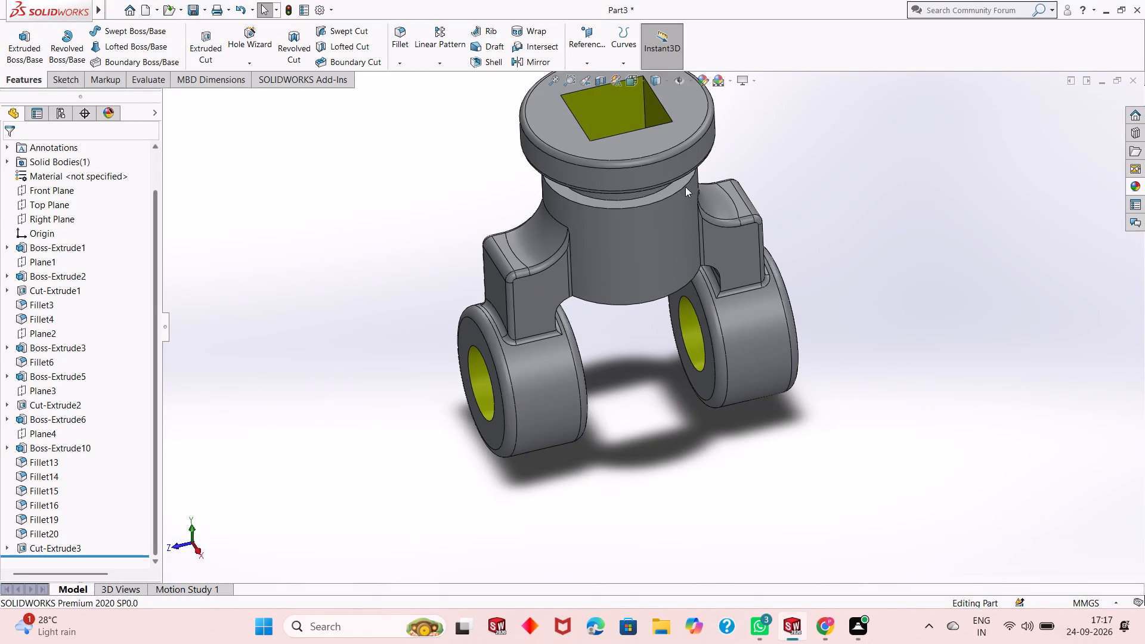
{"action": "scroll", "coordinate": [666, 150], "scroll_direction": "down", "scroll_amount": 3}
{"action": "scroll", "coordinate": [639, 434], "scroll_direction": "up", "scroll_amount": 2}
{"action": "middle_click_drag", "start_coordinate": [626, 451], "coordinate": [617, 399]}
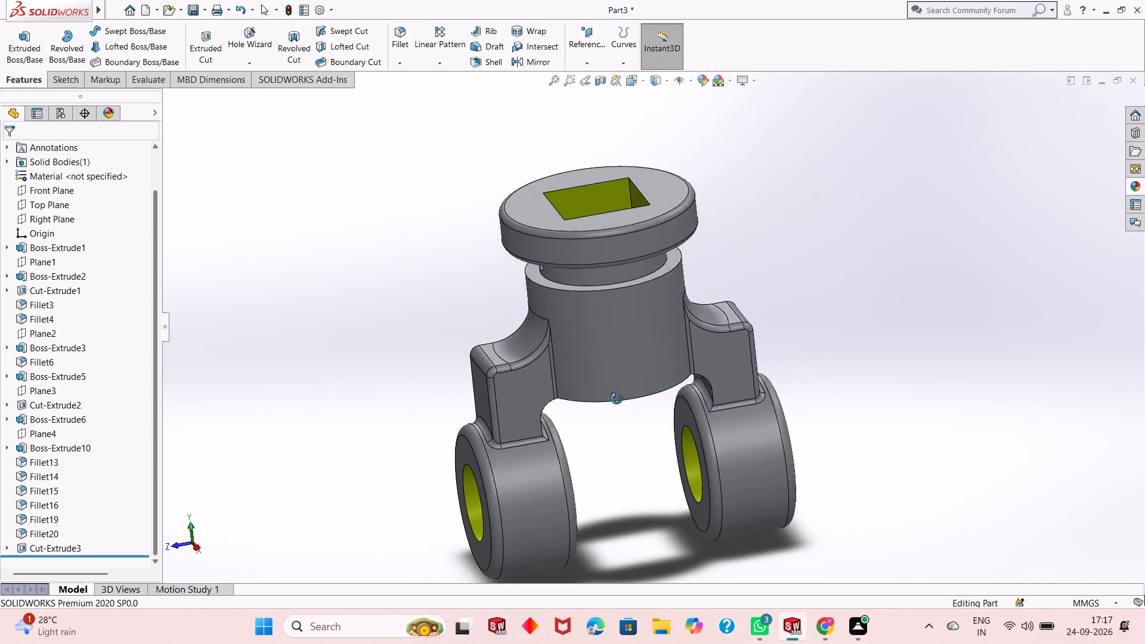
{"action": "middle_click_drag", "start_coordinate": [617, 399], "coordinate": [737, 311]}
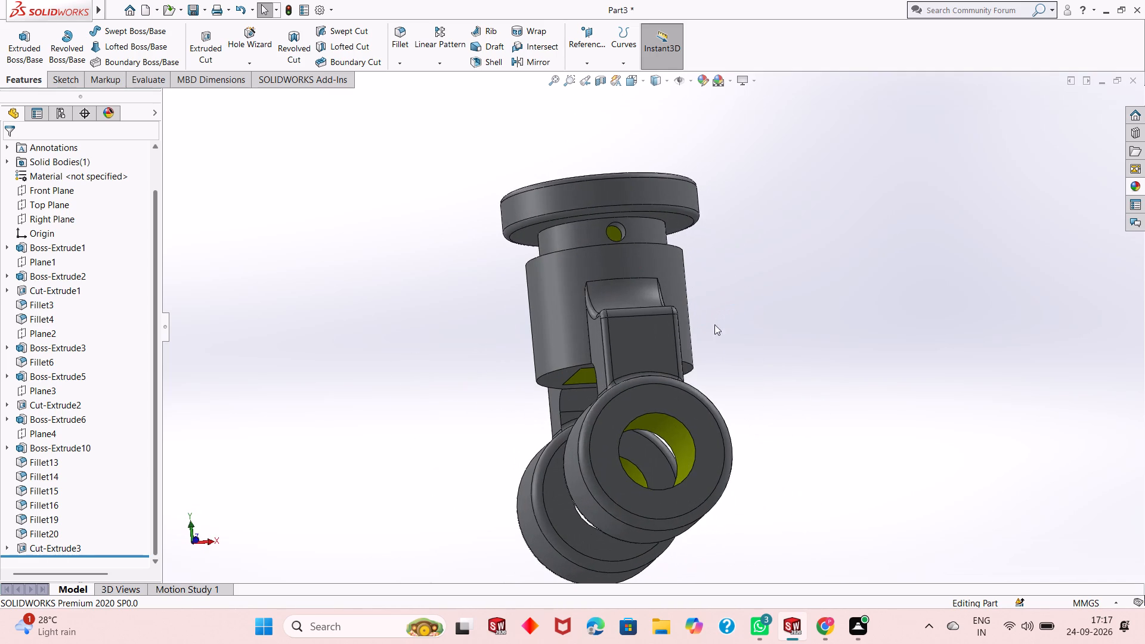
{"action": "scroll", "coordinate": [694, 440], "scroll_direction": "down", "scroll_amount": 2}
{"action": "middle_click_drag", "start_coordinate": [720, 441], "coordinate": [673, 475]}
{"action": "scroll", "coordinate": [634, 452], "scroll_direction": "up", "scroll_amount": 4}
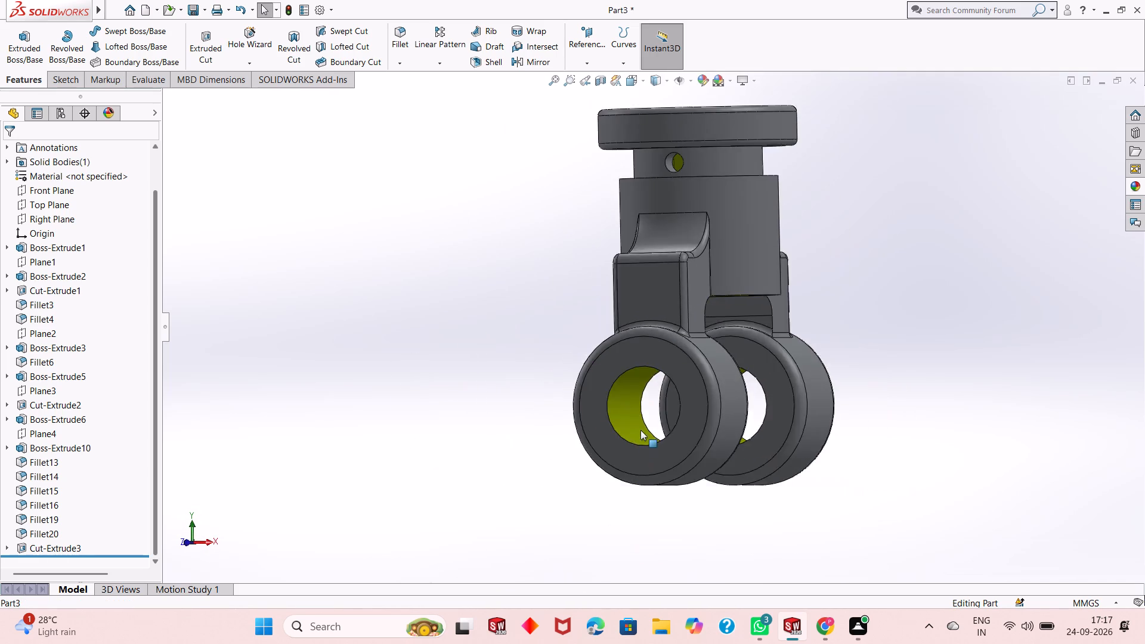
{"action": "scroll", "coordinate": [640, 430], "scroll_direction": "up", "scroll_amount": 2}
{"action": "scroll", "coordinate": [787, 227], "scroll_direction": "down", "scroll_amount": 3}
{"action": "scroll", "coordinate": [613, 376], "scroll_direction": "up", "scroll_amount": 2}
{"action": "middle_click_drag", "start_coordinate": [671, 353], "coordinate": [618, 422]}
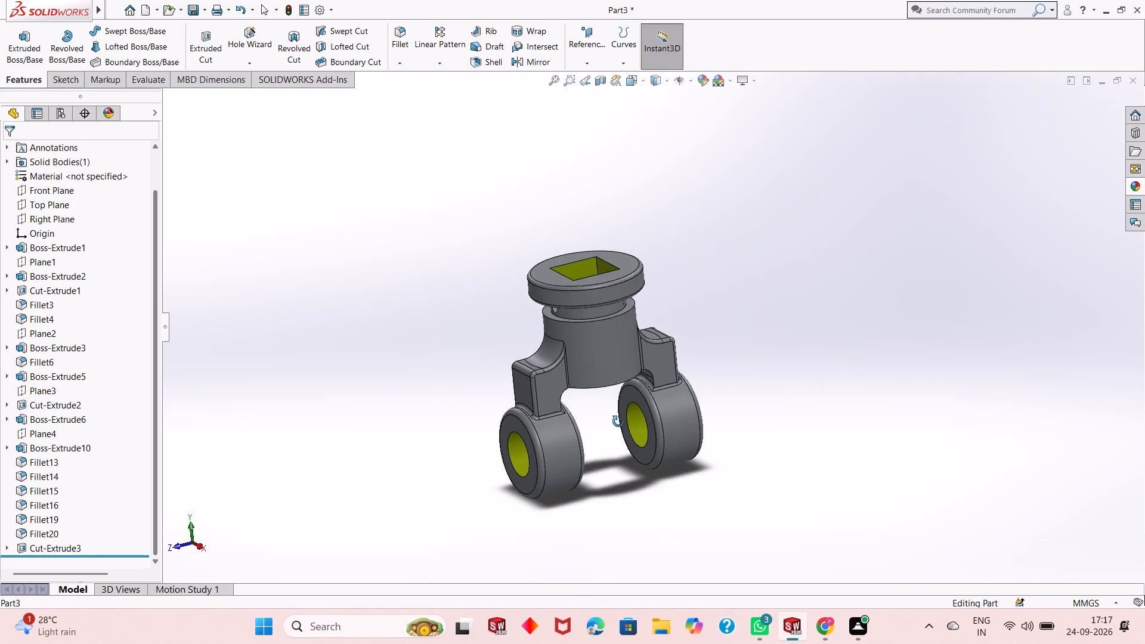
{"action": "middle_click_drag", "start_coordinate": [618, 422], "coordinate": [624, 443]}
{"action": "scroll", "coordinate": [611, 278], "scroll_direction": "down", "scroll_amount": 5}
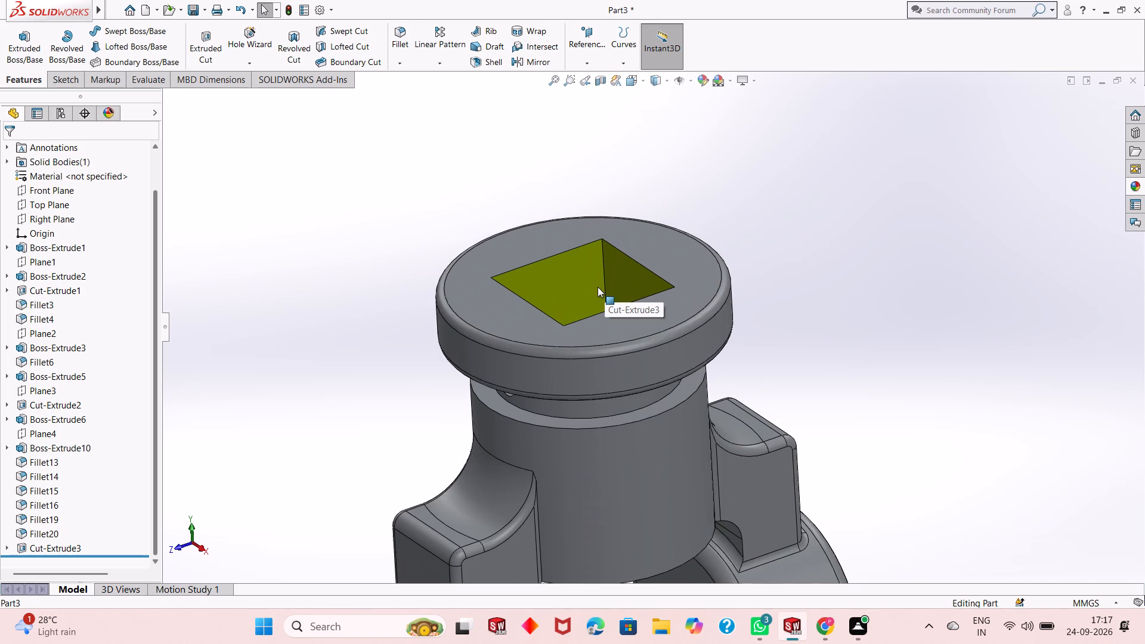
{"action": "scroll", "coordinate": [598, 289], "scroll_direction": "up", "scroll_amount": 2}
{"action": "scroll", "coordinate": [612, 375], "scroll_direction": "up", "scroll_amount": 4}
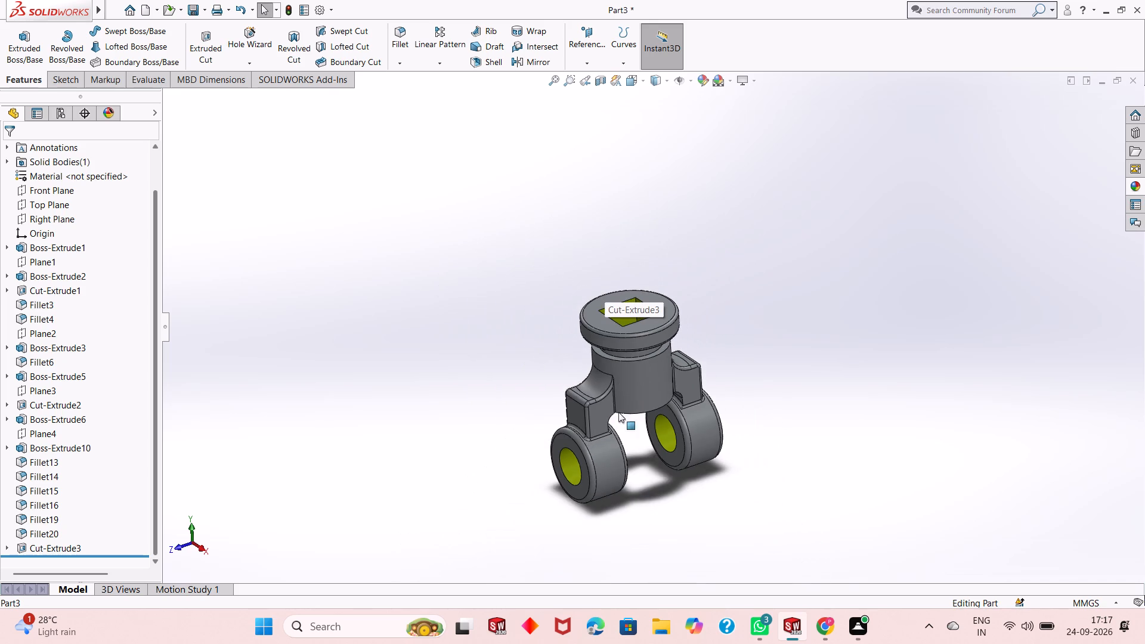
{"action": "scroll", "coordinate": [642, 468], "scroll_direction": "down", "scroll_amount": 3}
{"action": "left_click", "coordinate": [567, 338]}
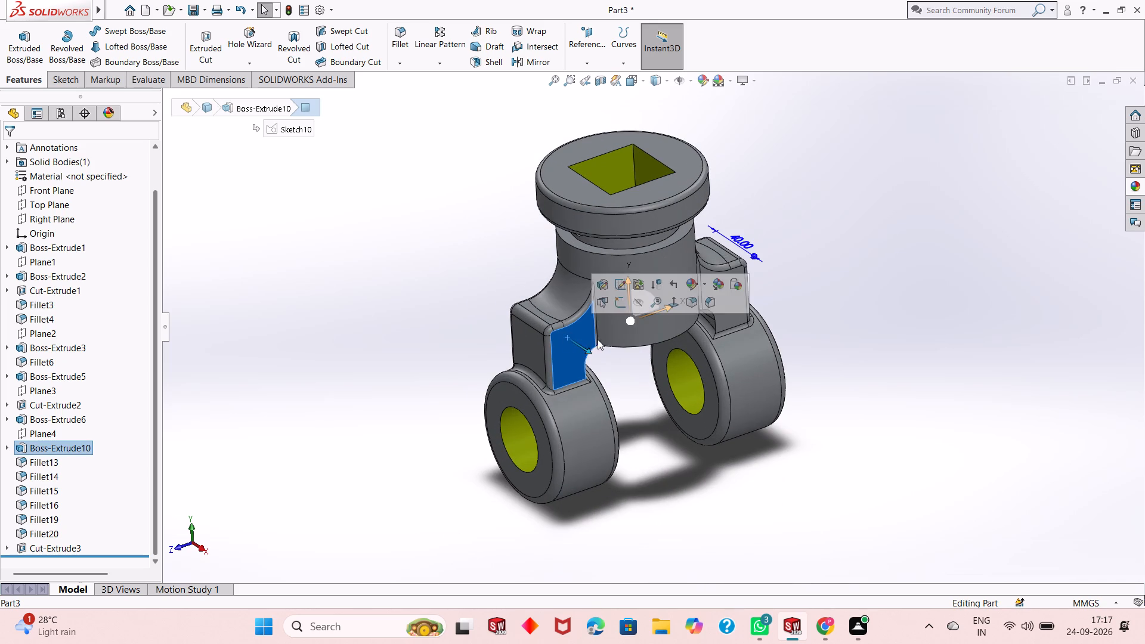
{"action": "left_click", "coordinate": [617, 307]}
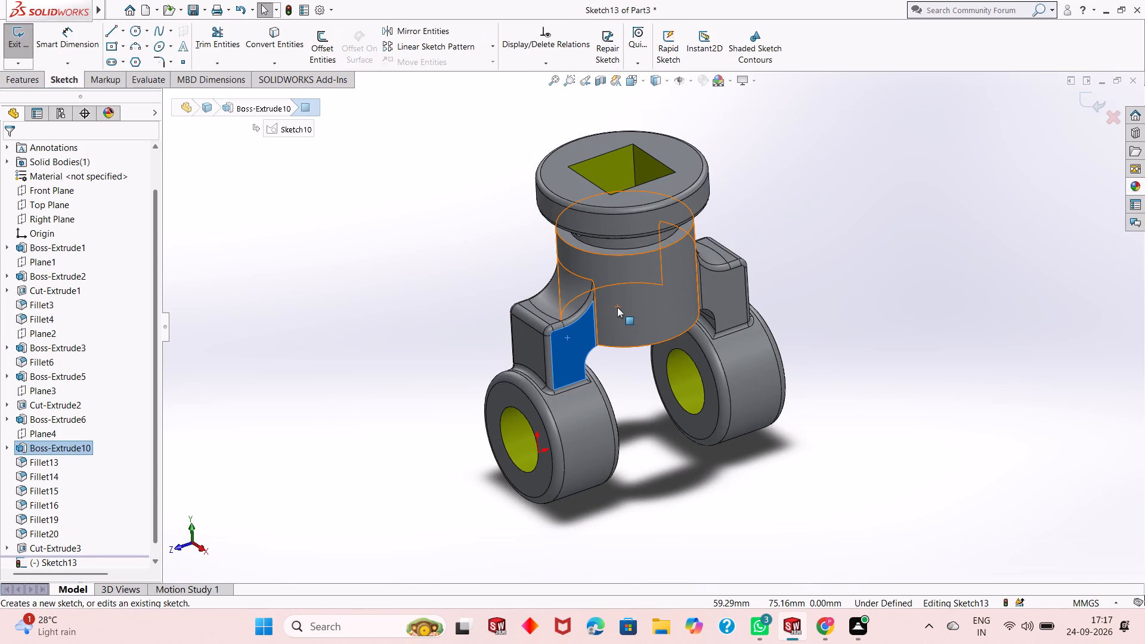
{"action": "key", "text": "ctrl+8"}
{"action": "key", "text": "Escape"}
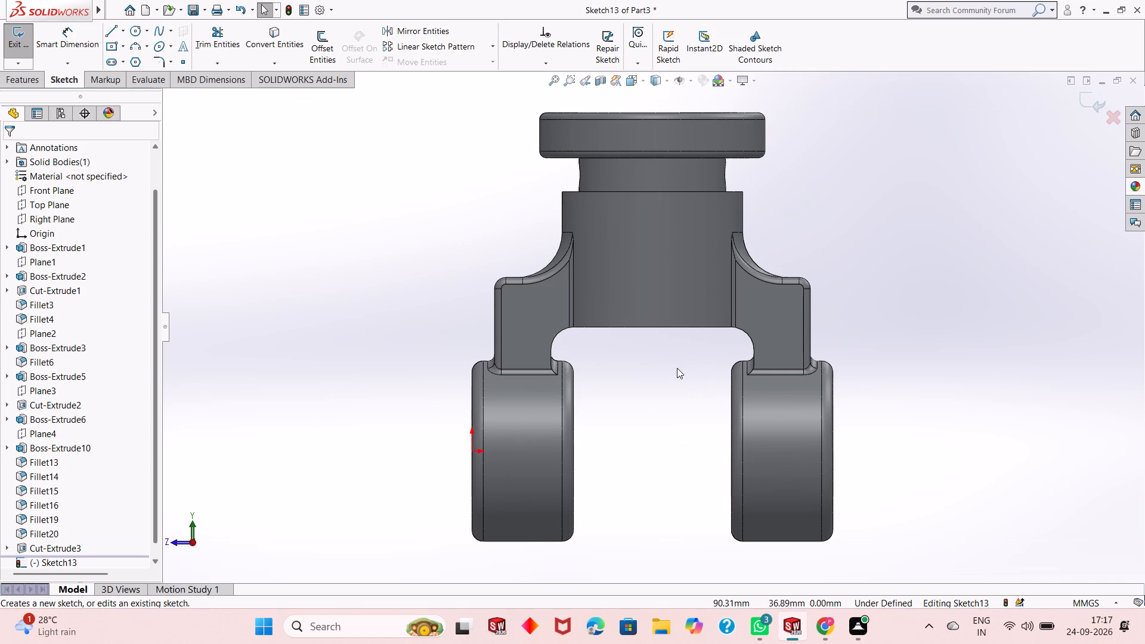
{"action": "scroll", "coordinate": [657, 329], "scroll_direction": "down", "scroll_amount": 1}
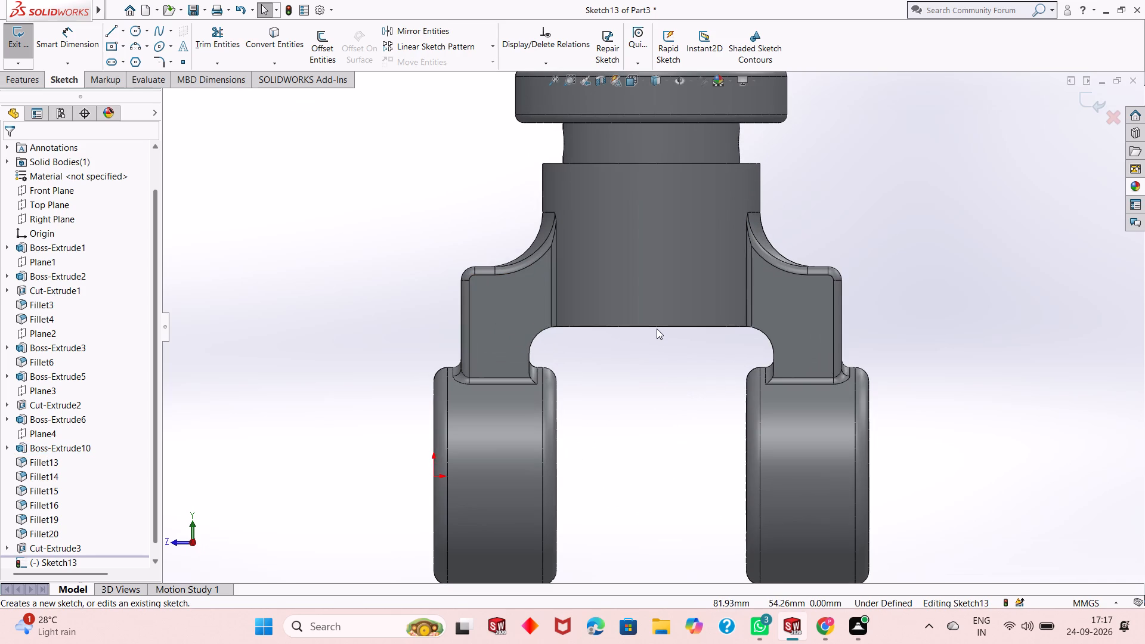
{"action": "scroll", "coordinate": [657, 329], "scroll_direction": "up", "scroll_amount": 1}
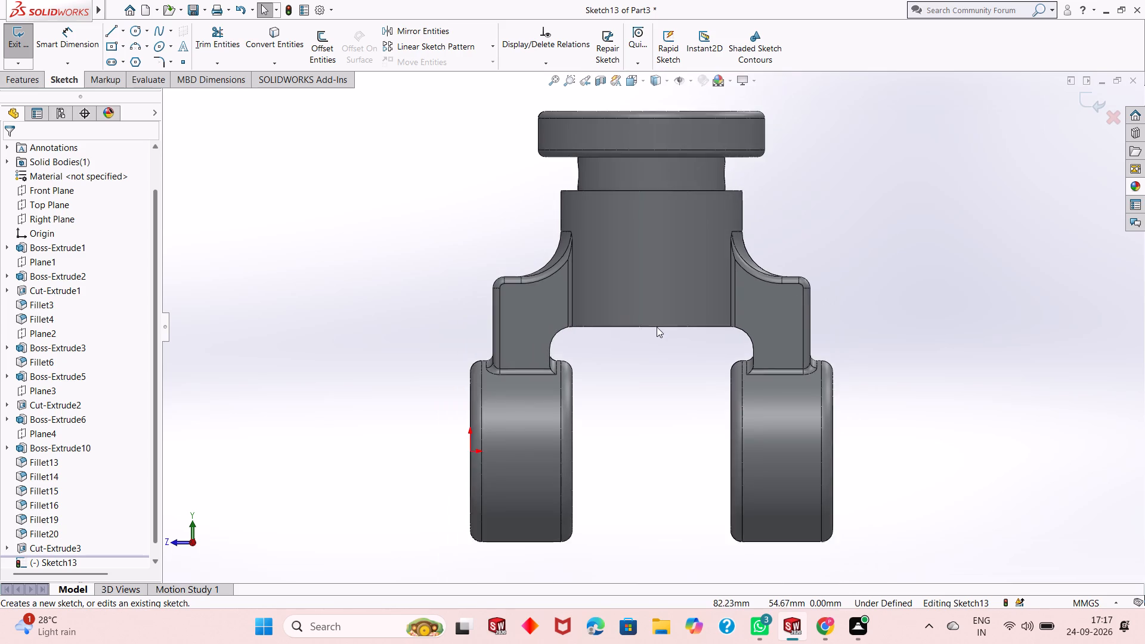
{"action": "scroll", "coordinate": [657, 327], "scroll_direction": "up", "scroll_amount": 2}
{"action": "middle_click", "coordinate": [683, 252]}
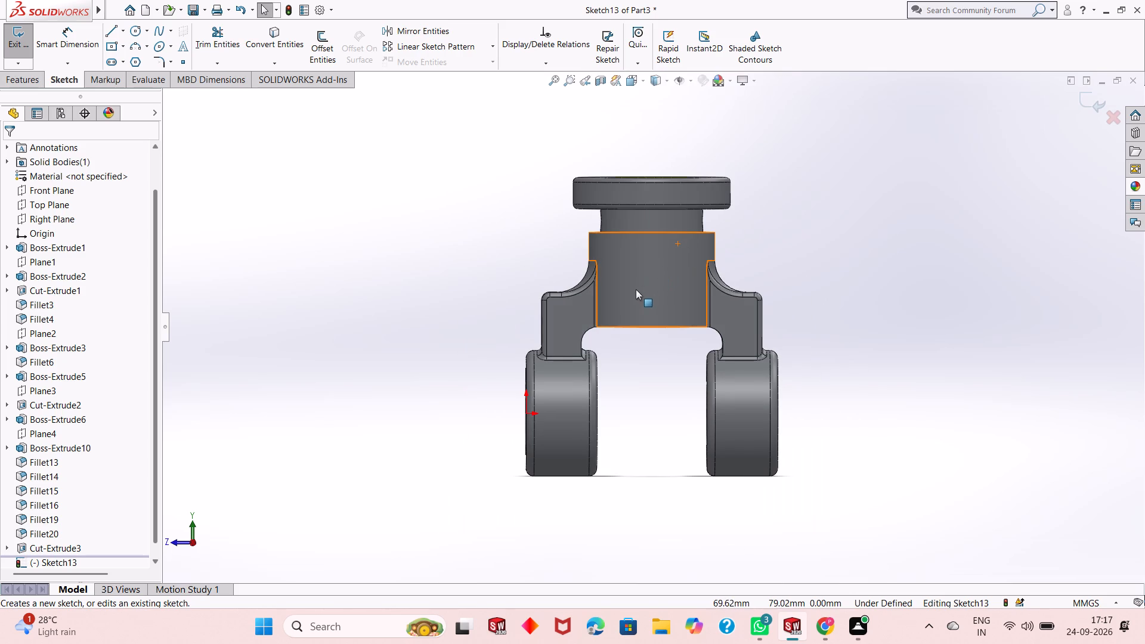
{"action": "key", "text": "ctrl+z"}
Examine the whole valve body, including its disc, stepped blocks and bored cylinders, from several angles and distances.
{"action": "scroll", "coordinate": [600, 368], "scroll_direction": "up", "scroll_amount": 2}
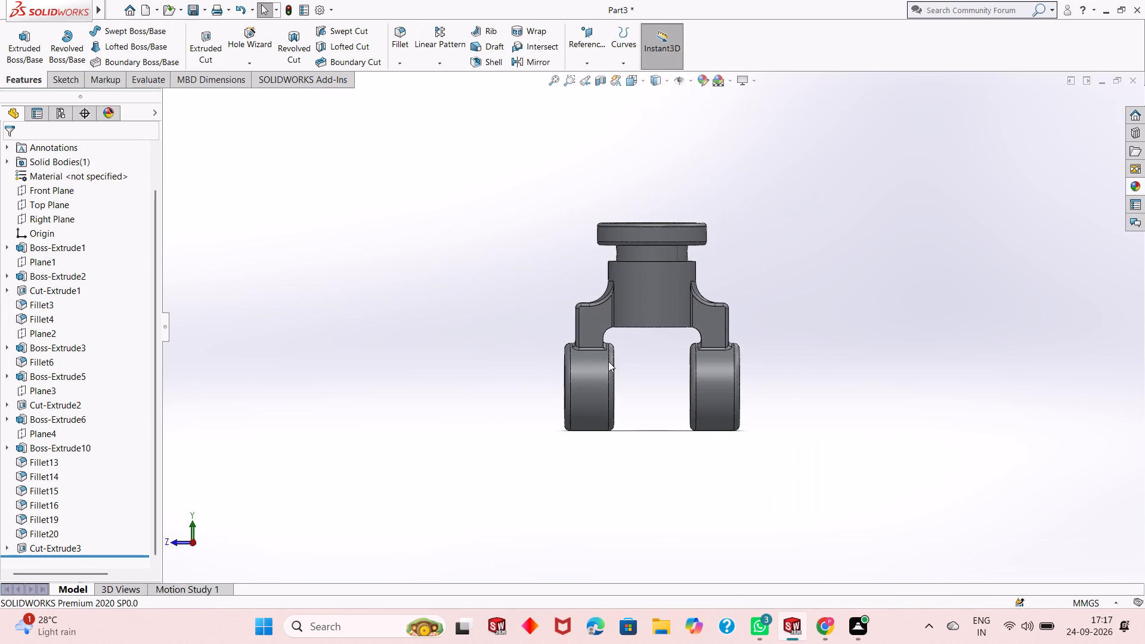
{"action": "middle_click_drag", "start_coordinate": [617, 361], "coordinate": [644, 422]}
{"action": "scroll", "coordinate": [697, 291], "scroll_direction": "down", "scroll_amount": 3}
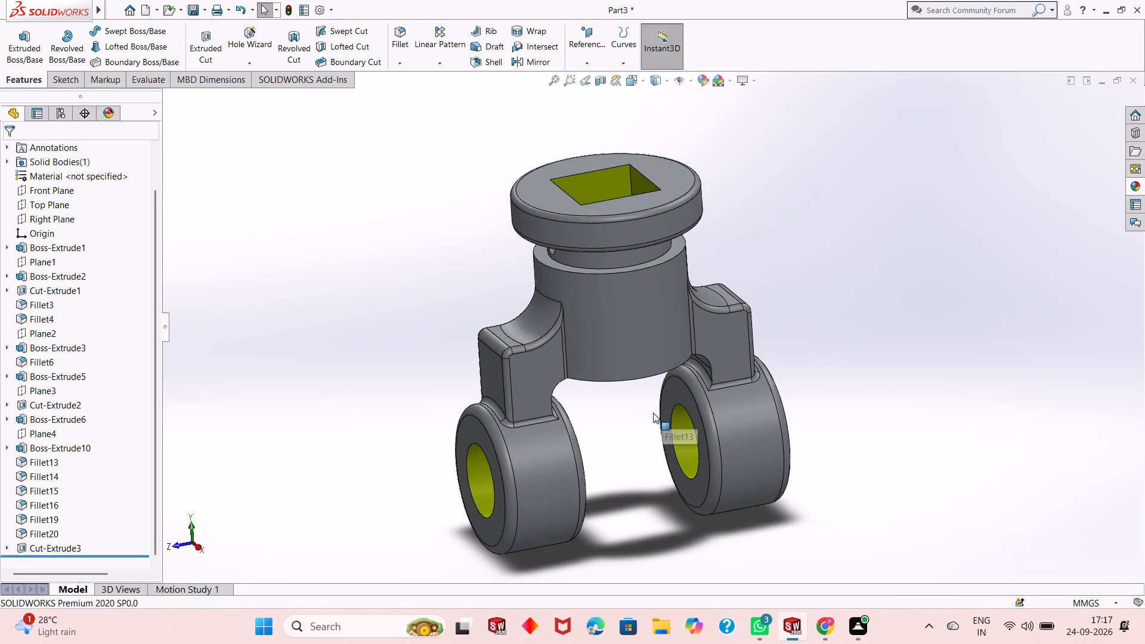
{"action": "middle_click_drag", "start_coordinate": [653, 413], "coordinate": [664, 445]}
{"action": "scroll", "coordinate": [652, 420], "scroll_direction": "down", "scroll_amount": 2}
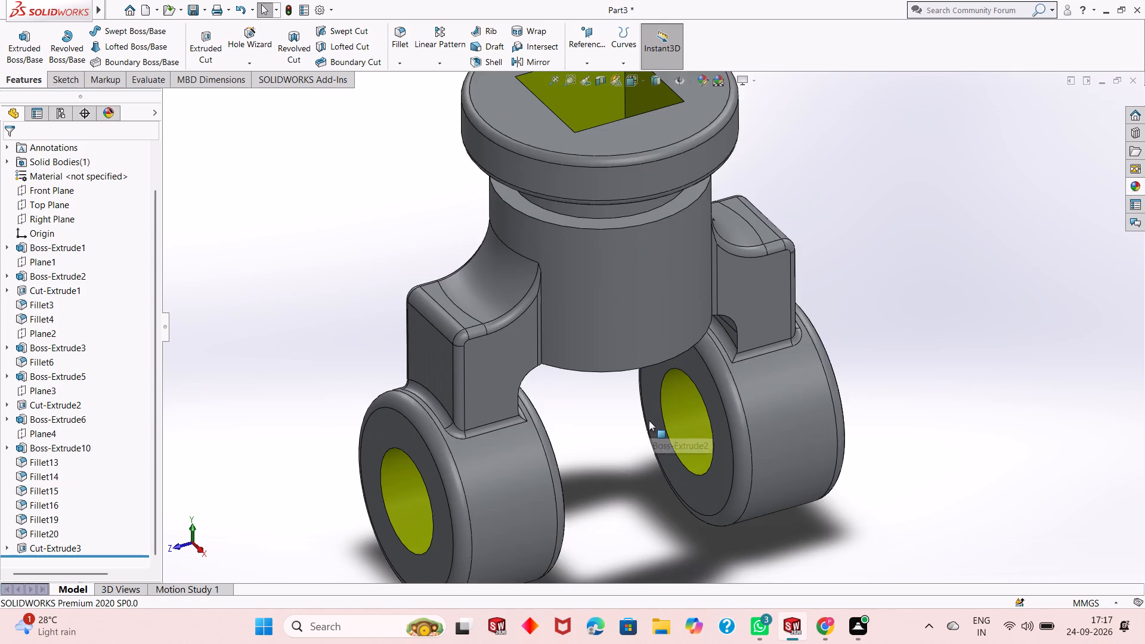
{"action": "scroll", "coordinate": [649, 420], "scroll_direction": "up", "scroll_amount": 2}
{"action": "scroll", "coordinate": [625, 324], "scroll_direction": "down", "scroll_amount": 2}
{"action": "scroll", "coordinate": [621, 377], "scroll_direction": "up", "scroll_amount": 4}
{"action": "scroll", "coordinate": [626, 294], "scroll_direction": "down", "scroll_amount": 2}
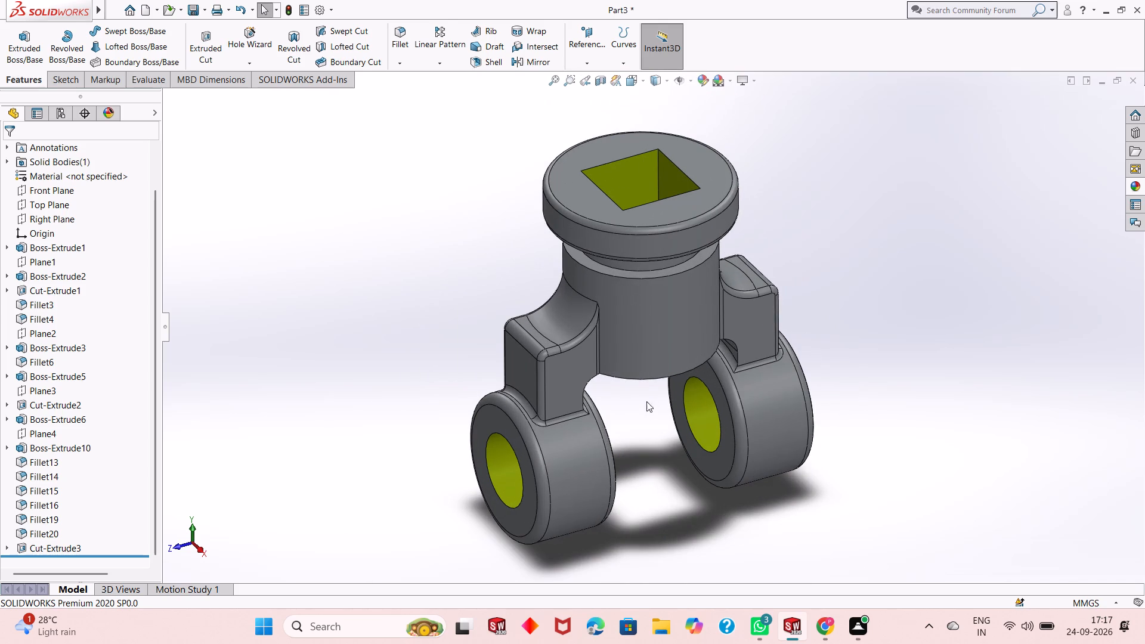
{"action": "middle_click_drag", "start_coordinate": [652, 420], "coordinate": [635, 432]}
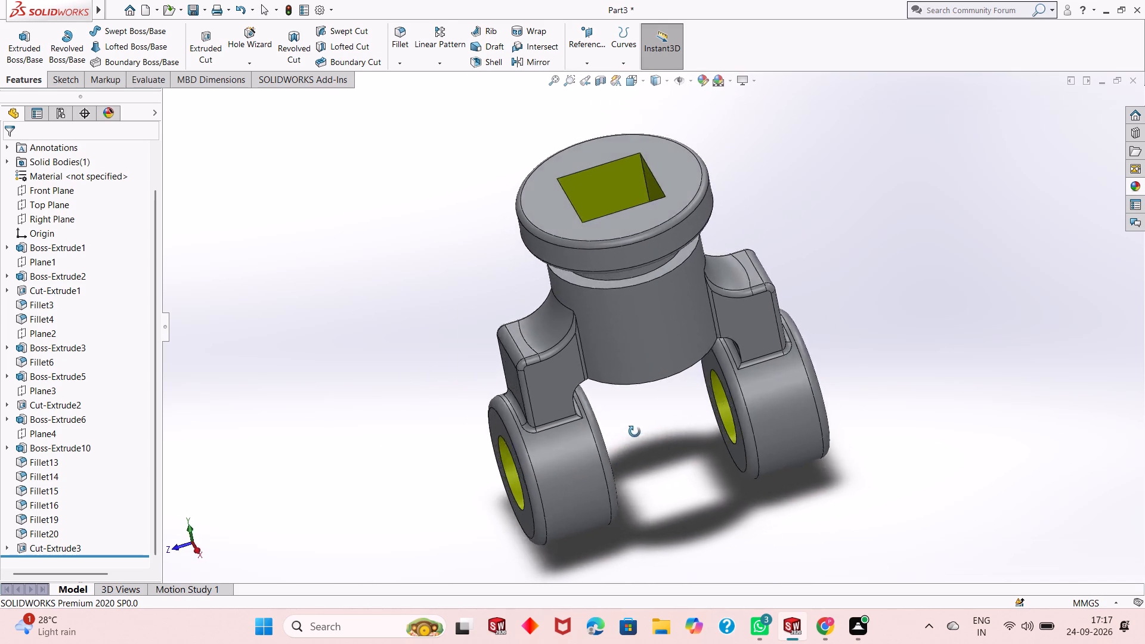
{"action": "middle_click_drag", "start_coordinate": [635, 432], "coordinate": [676, 434]}
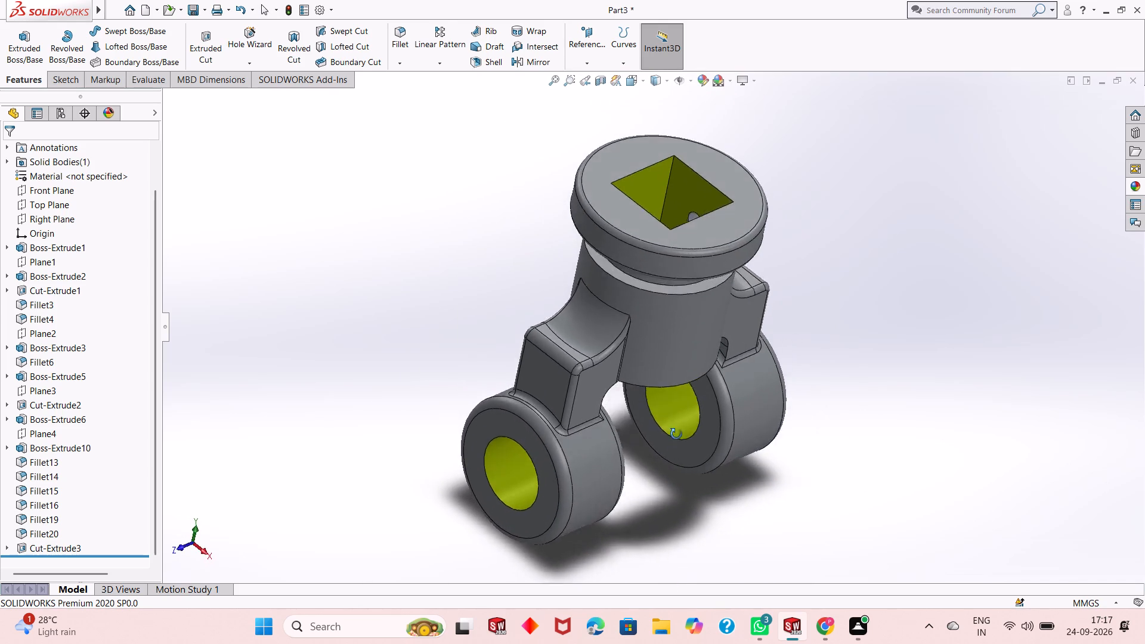
{"action": "middle_click_drag", "start_coordinate": [676, 434], "coordinate": [678, 339]}
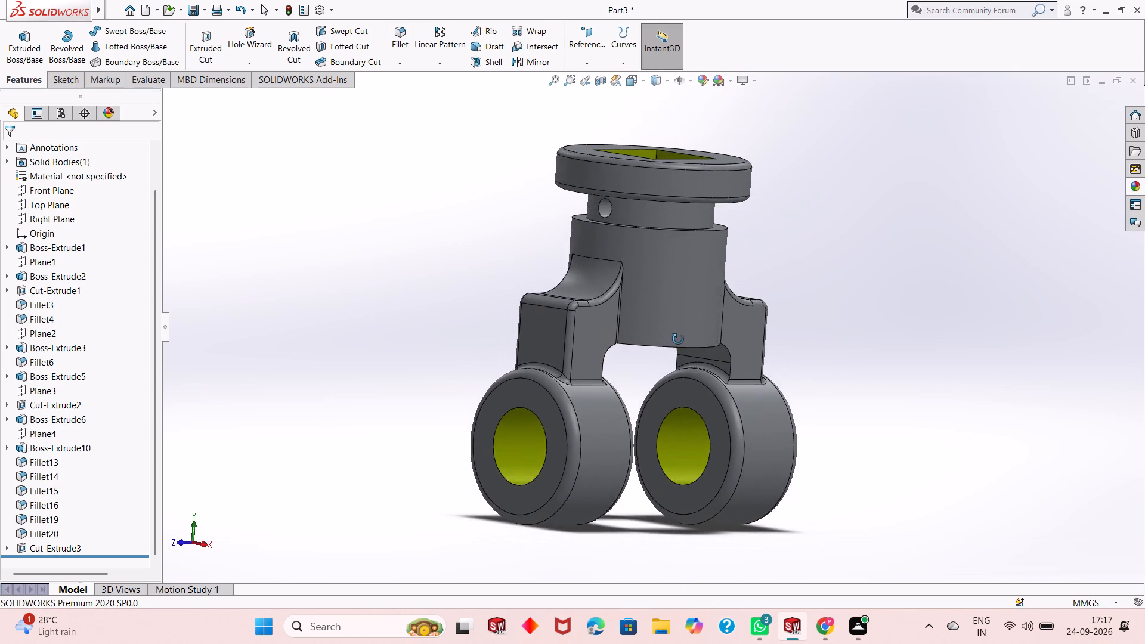
{"action": "middle_click_drag", "start_coordinate": [678, 339], "coordinate": [643, 458]}
{"action": "scroll", "coordinate": [643, 458], "scroll_direction": "up", "scroll_amount": 1}
{"action": "scroll", "coordinate": [642, 379], "scroll_direction": "down", "scroll_amount": 3}
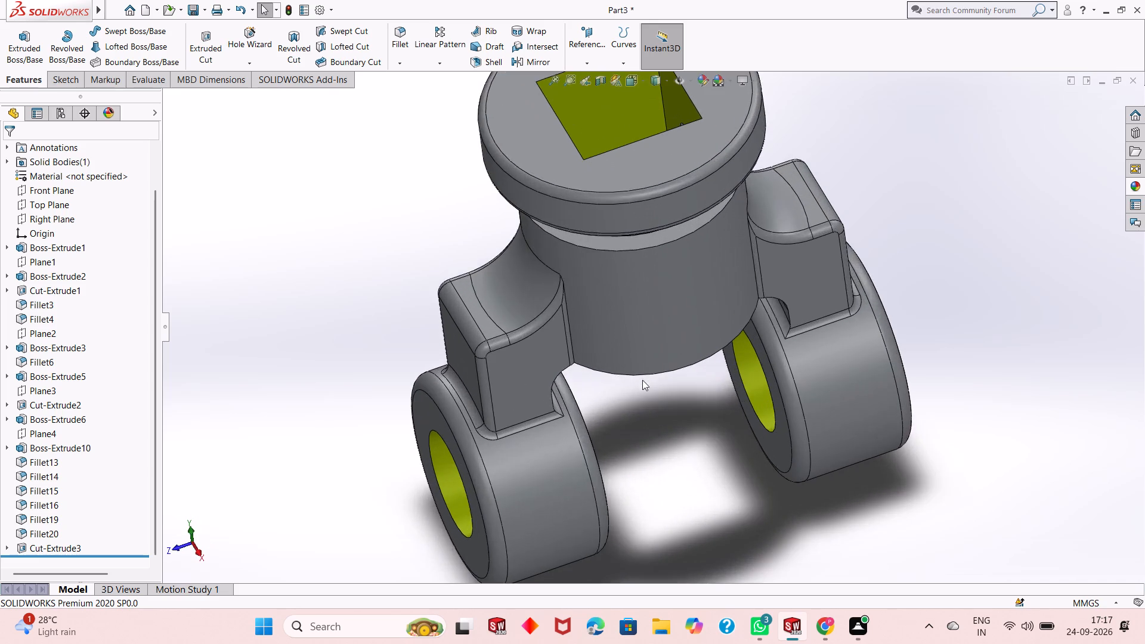
{"action": "scroll", "coordinate": [671, 465], "scroll_direction": "up", "scroll_amount": 1}
{"action": "middle_click_drag", "start_coordinate": [671, 465], "coordinate": [670, 425]}
{"action": "scroll", "coordinate": [669, 408], "scroll_direction": "up", "scroll_amount": 4}
{"action": "scroll", "coordinate": [661, 274], "scroll_direction": "down", "scroll_amount": 2}
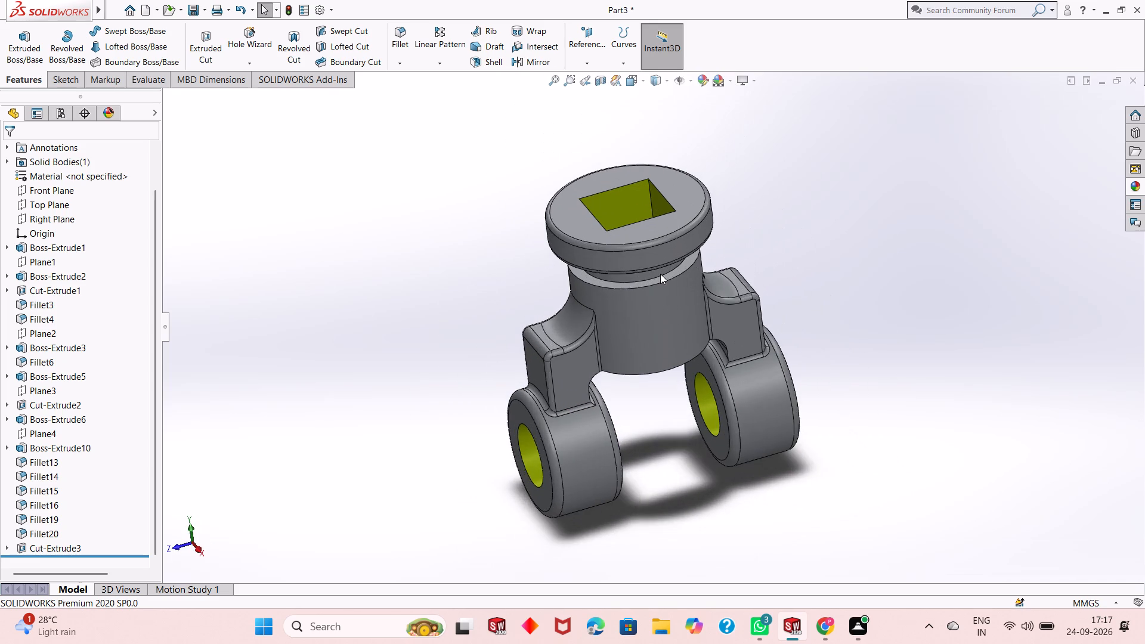
{"action": "scroll", "coordinate": [660, 274], "scroll_direction": "down", "scroll_amount": 2}
{"action": "scroll", "coordinate": [581, 342], "scroll_direction": "up", "scroll_amount": 2}
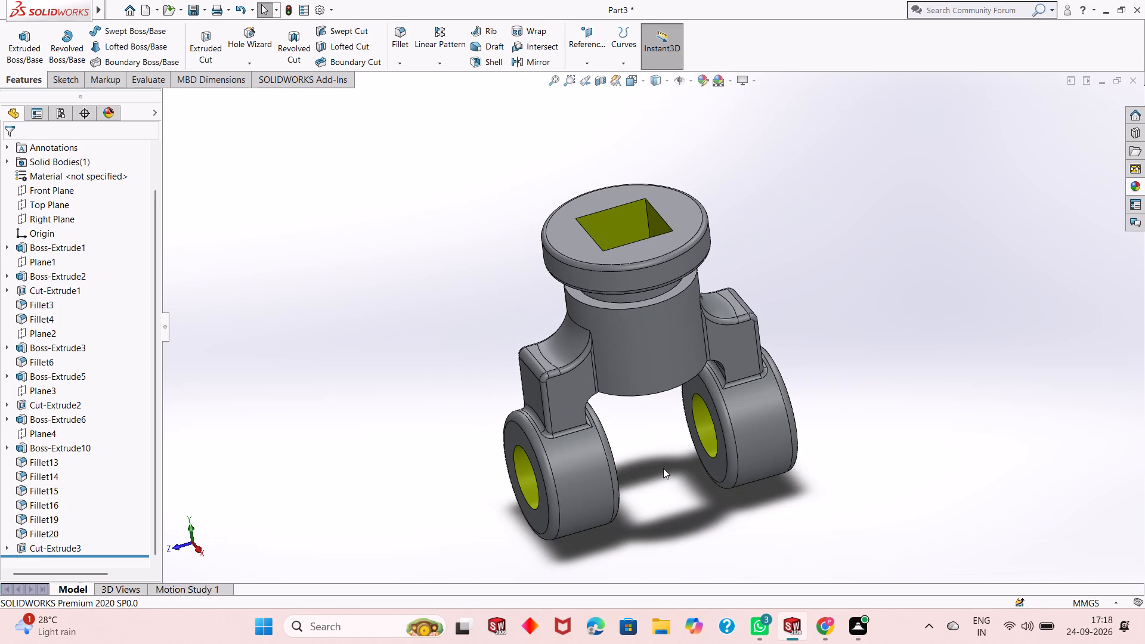
{"action": "scroll", "coordinate": [663, 467], "scroll_direction": "up", "scroll_amount": 2}
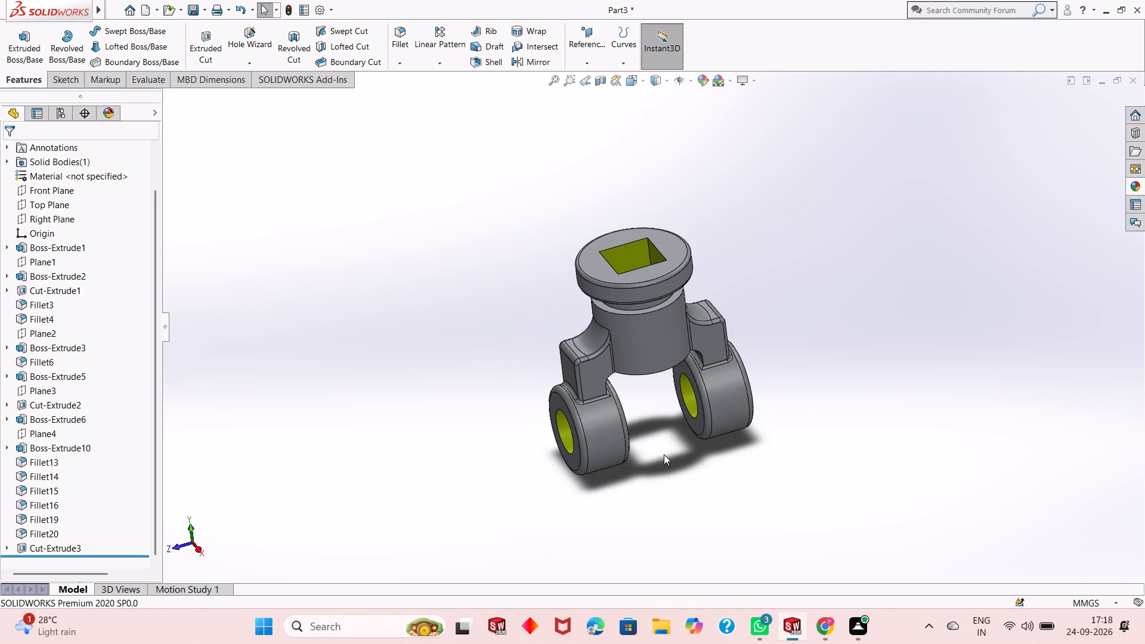
{"action": "scroll", "coordinate": [723, 427], "scroll_direction": "down", "scroll_amount": 2}
{"action": "scroll", "coordinate": [667, 420], "scroll_direction": "up", "scroll_amount": 1}
{"action": "scroll", "coordinate": [617, 260], "scroll_direction": "down", "scroll_amount": 1}
{"action": "scroll", "coordinate": [648, 380], "scroll_direction": "up", "scroll_amount": 1}
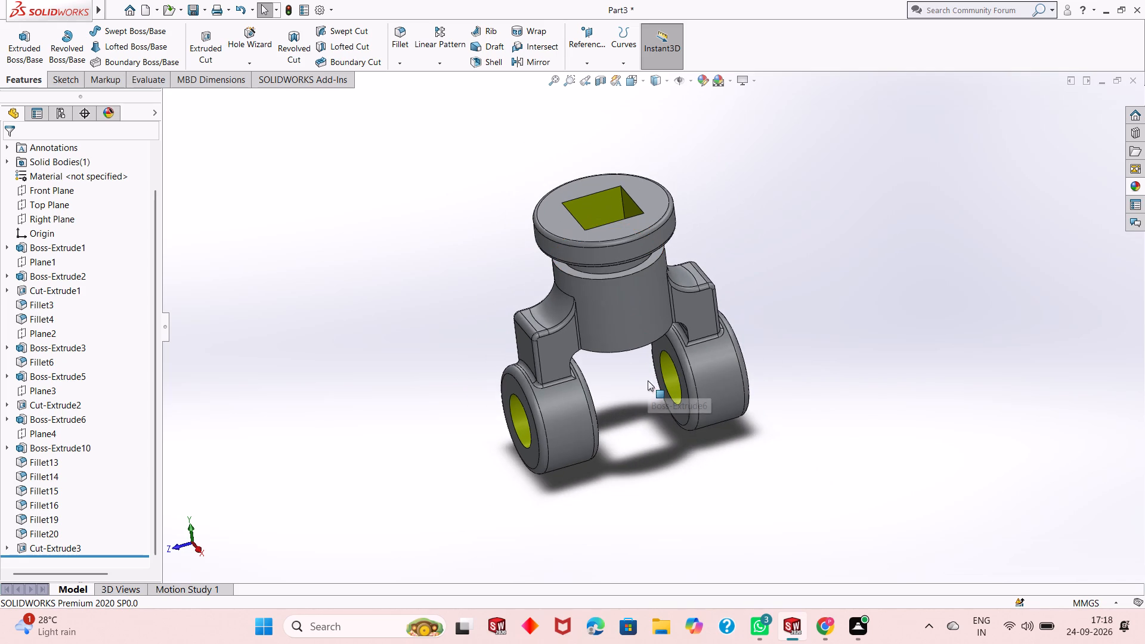
Save the part in the Downloads folder under the file name Two-way valve body.
{"action": "key", "text": "ctrl+s"}
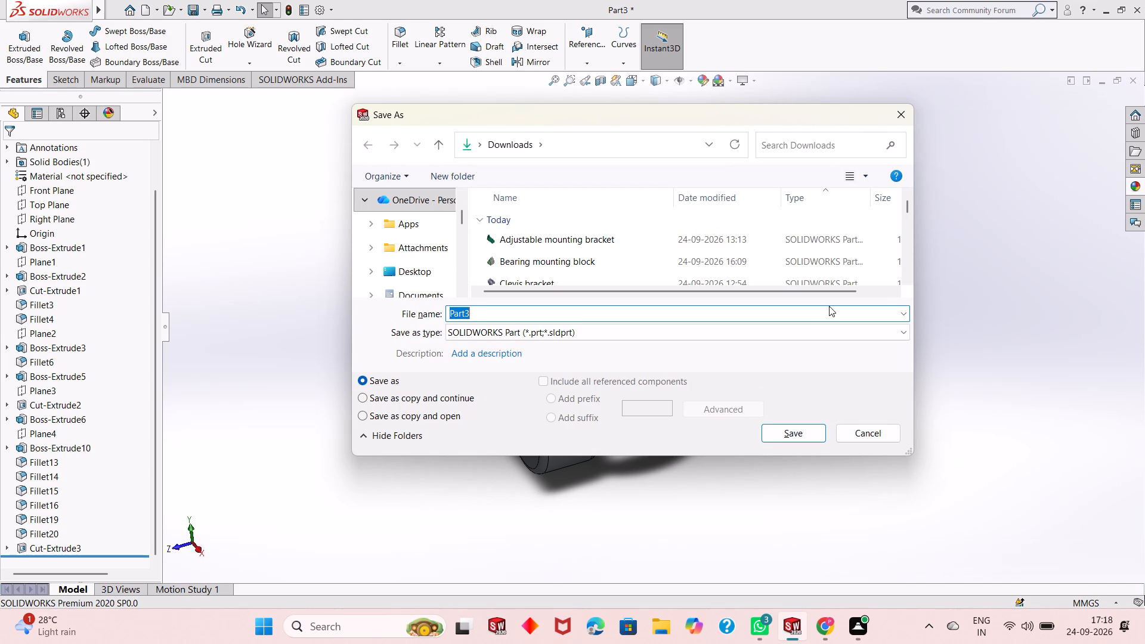
{"action": "type", "text": "Two-way"}
{"action": "key", "text": "space"}
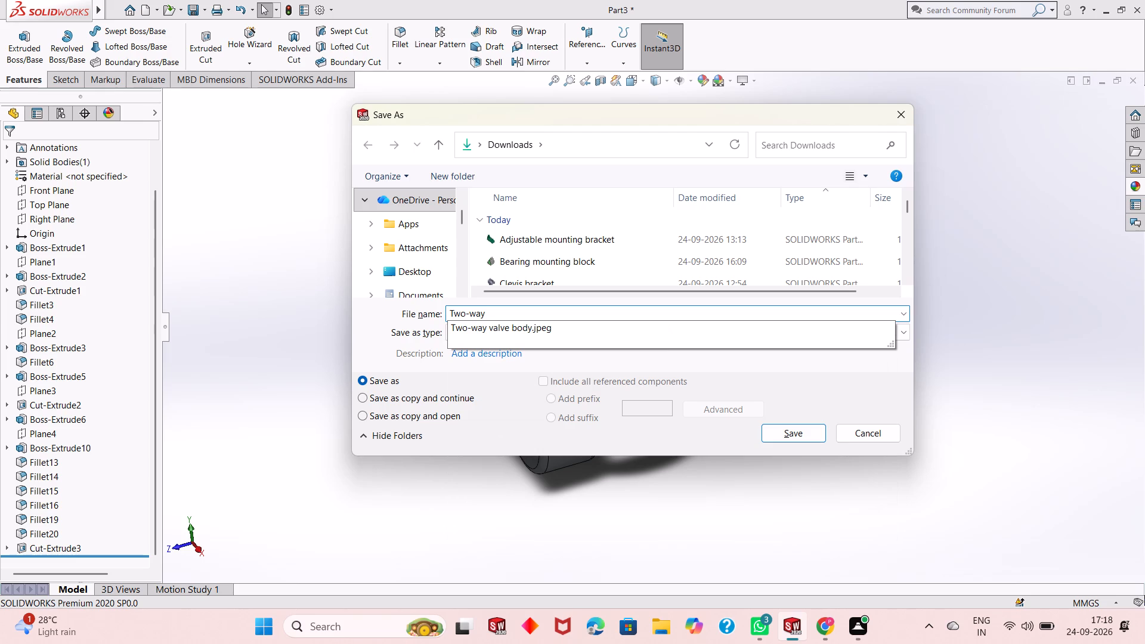
{"action": "key", "text": "v"}
{"action": "type", "text": "alvem"}
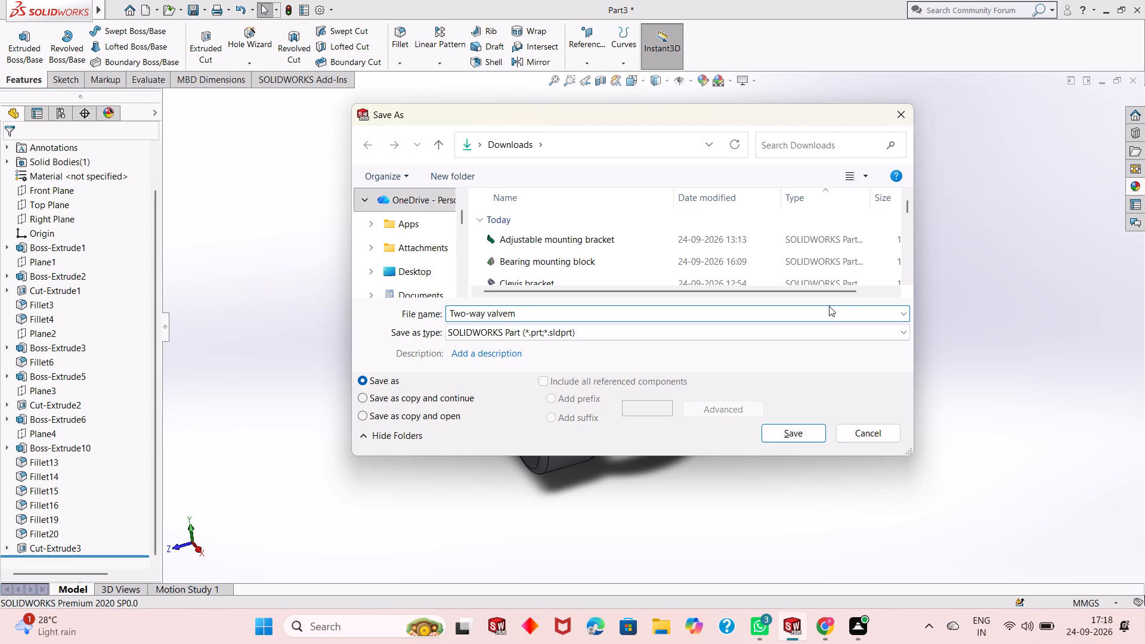
{"action": "key", "text": "BackSpace"}
{"action": "key", "text": "space"}
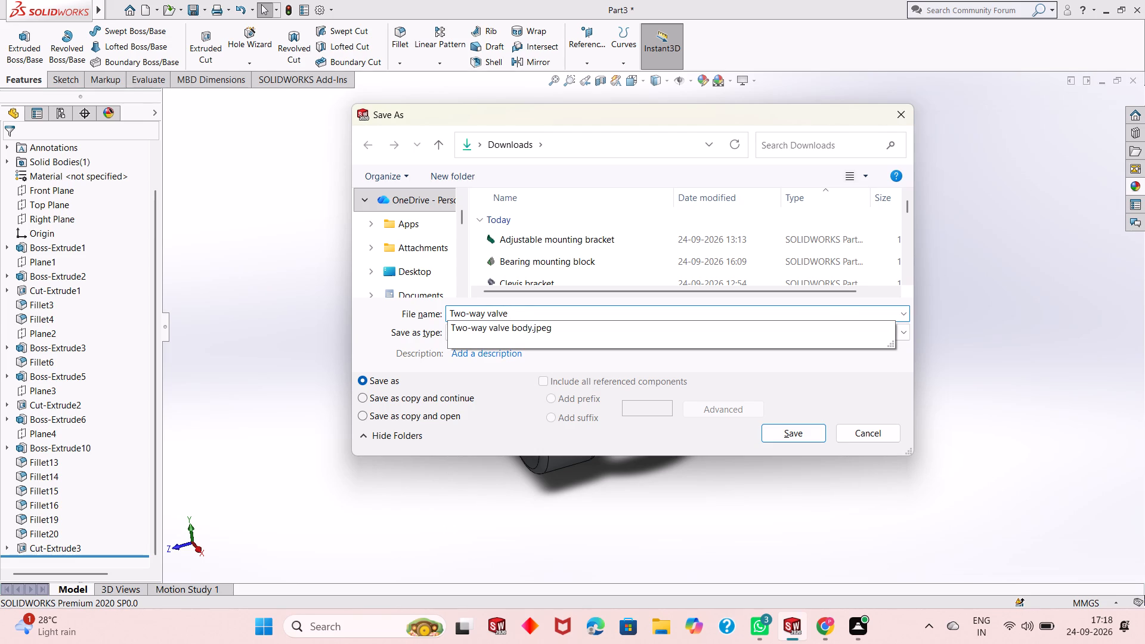
{"action": "type", "text": "body"}
{"action": "key", "text": "Return"}
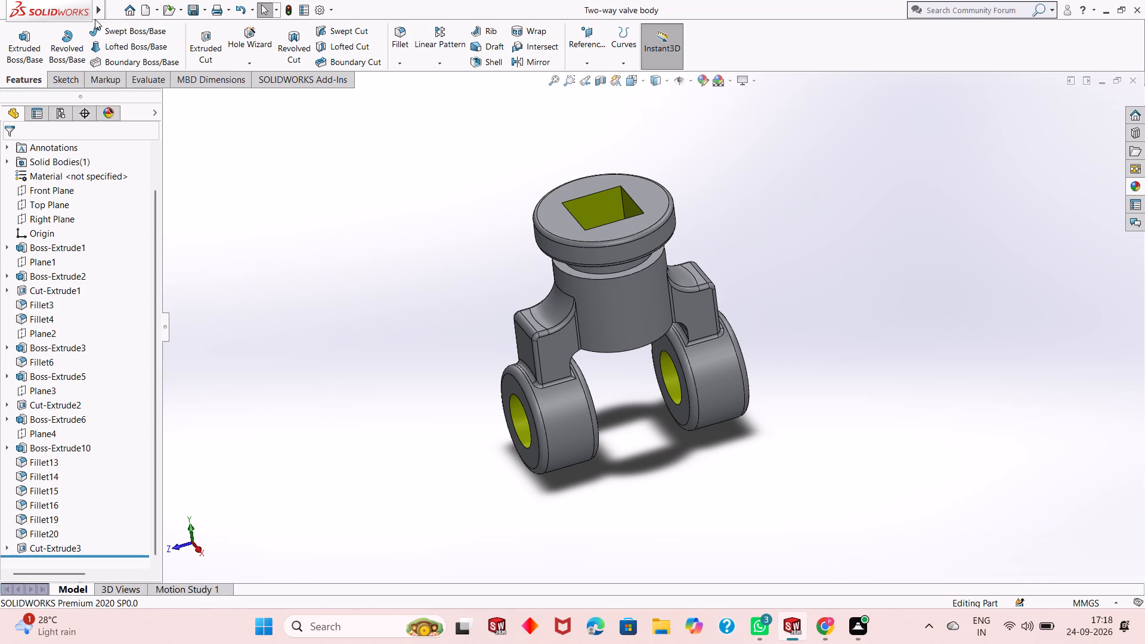
Save a copy of the part in Adobe Portable Document Format (*.pdf) as Two-way valve body in Downloads.
{"action": "left_click", "coordinate": [205, 13]}
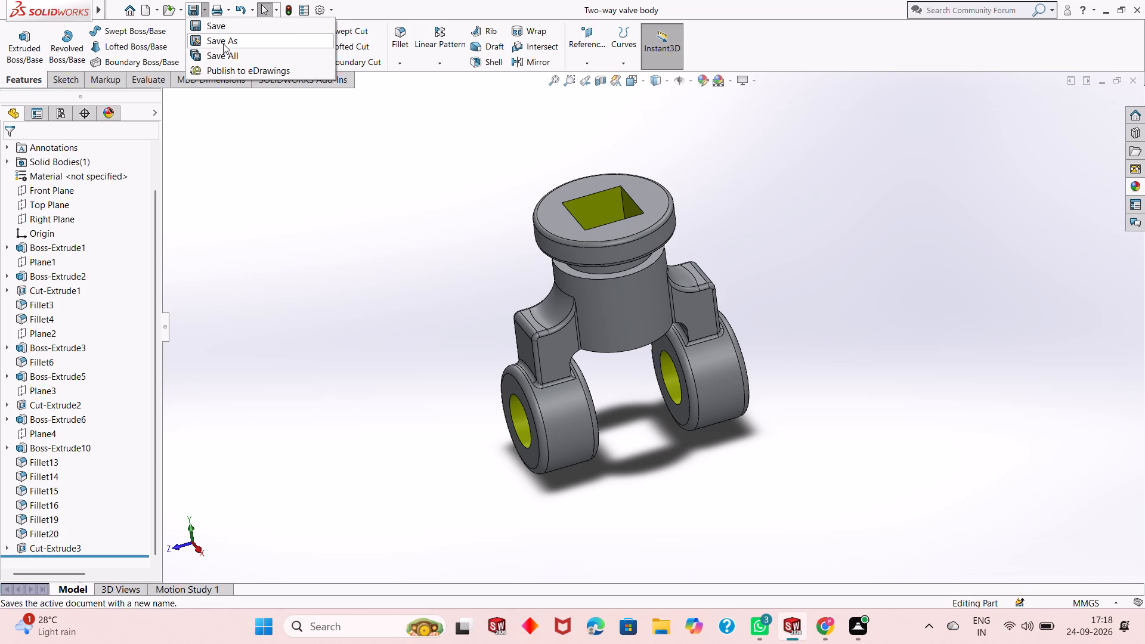
{"action": "left_click", "coordinate": [223, 44]}
{"action": "left_click", "coordinate": [579, 337]}
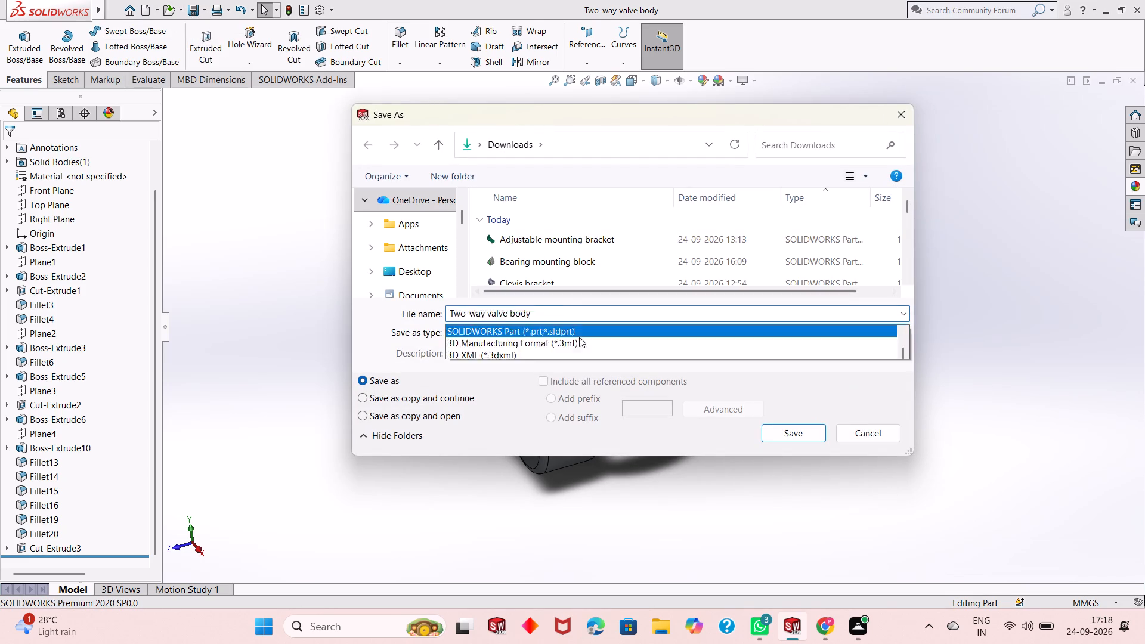
{"action": "left_click", "coordinate": [609, 86]}
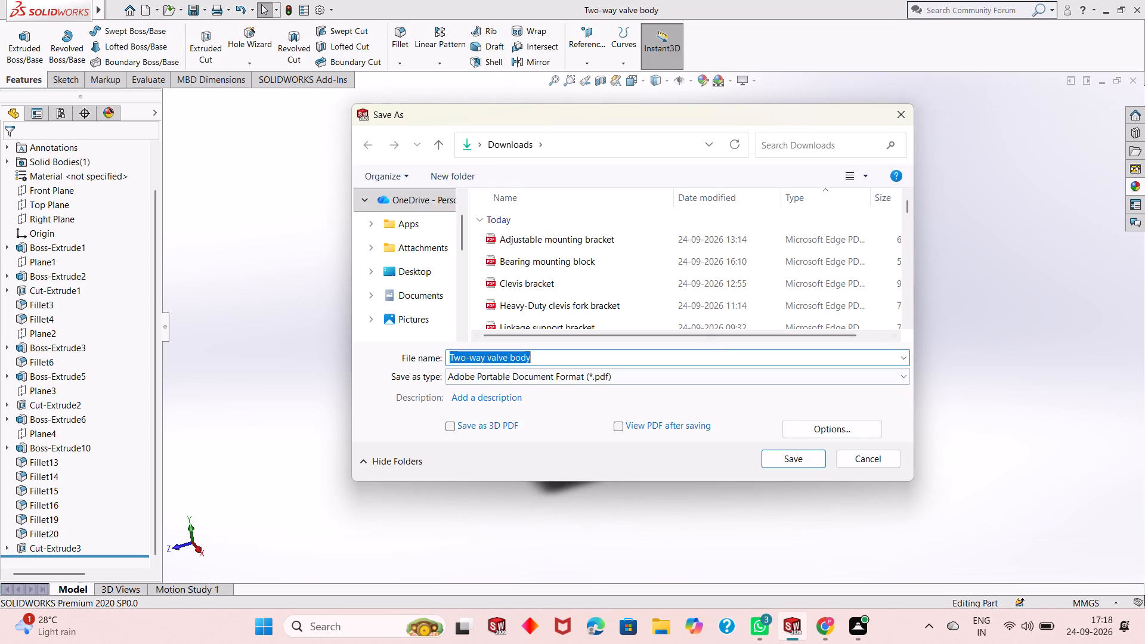
{"action": "left_click", "coordinate": [784, 457]}
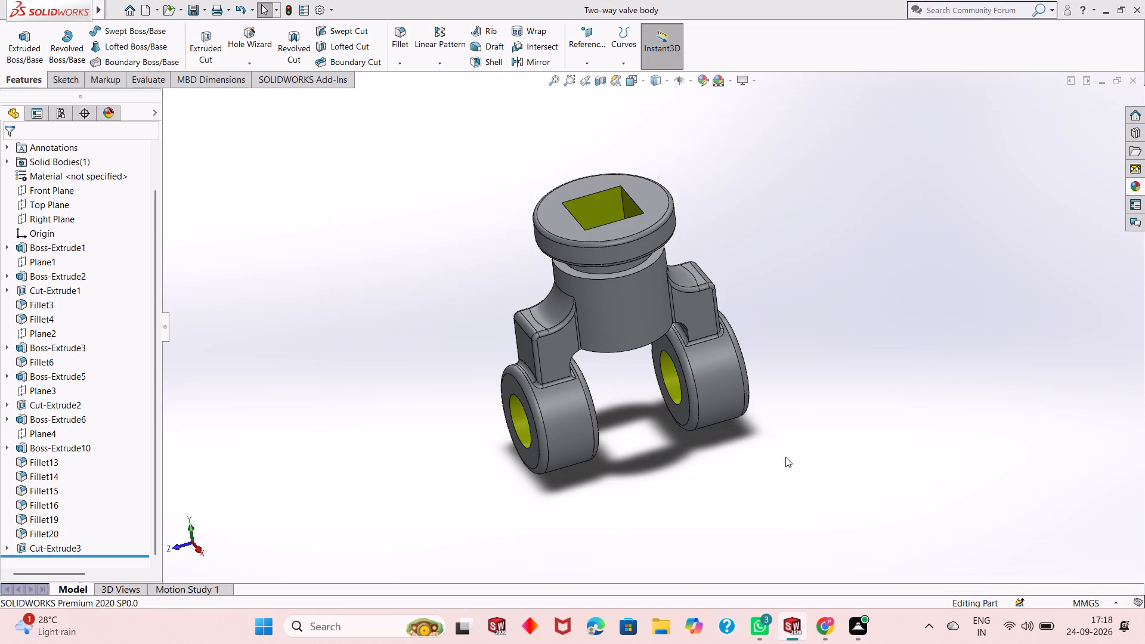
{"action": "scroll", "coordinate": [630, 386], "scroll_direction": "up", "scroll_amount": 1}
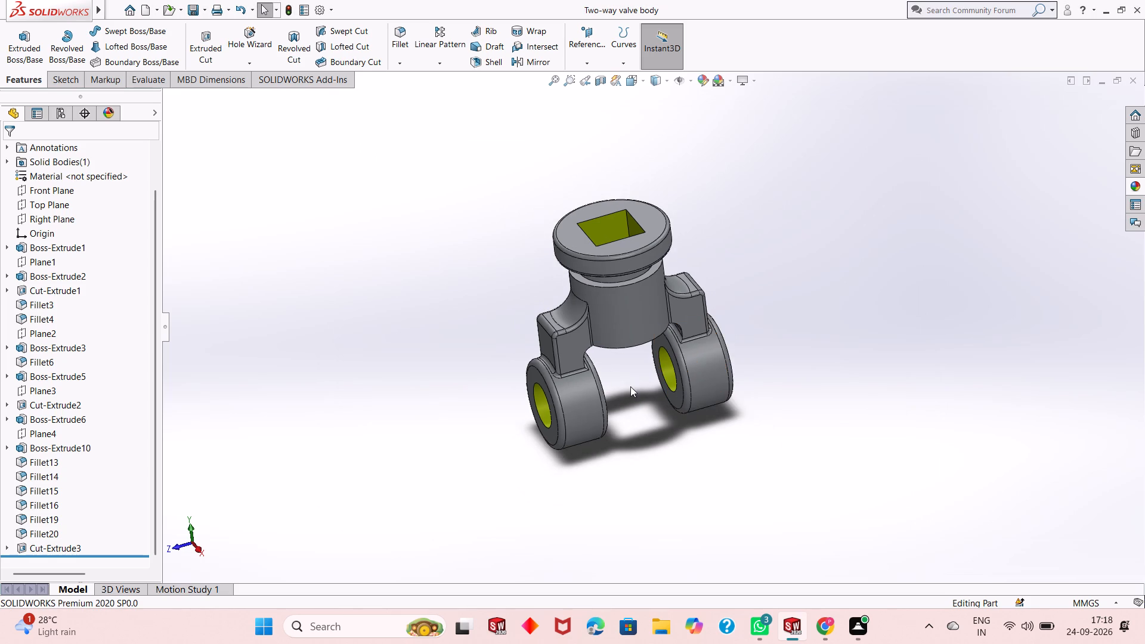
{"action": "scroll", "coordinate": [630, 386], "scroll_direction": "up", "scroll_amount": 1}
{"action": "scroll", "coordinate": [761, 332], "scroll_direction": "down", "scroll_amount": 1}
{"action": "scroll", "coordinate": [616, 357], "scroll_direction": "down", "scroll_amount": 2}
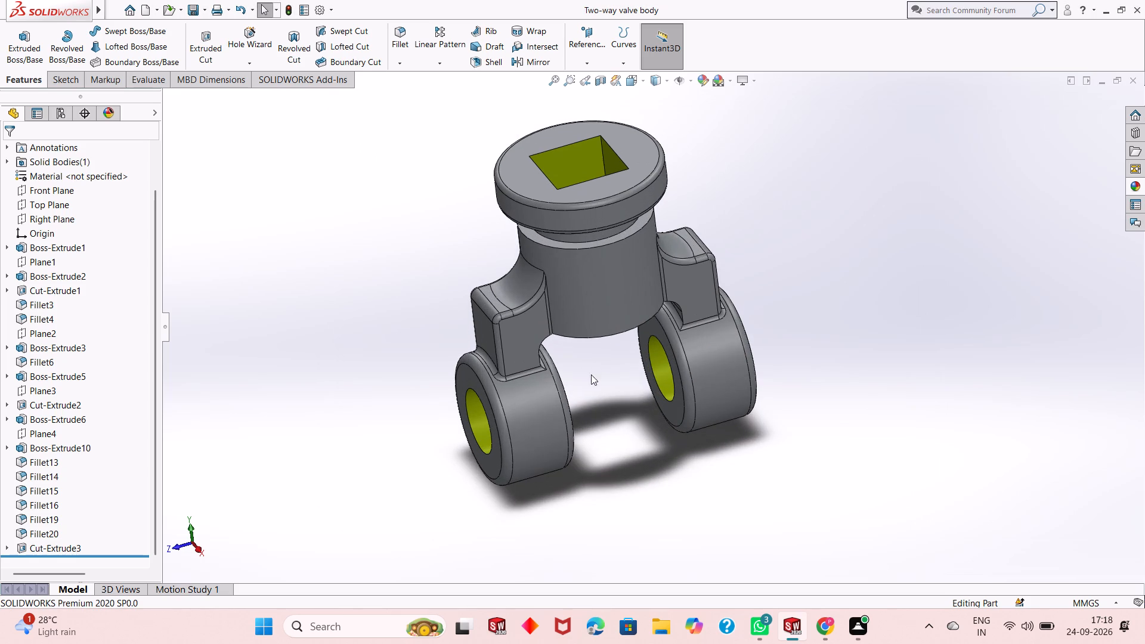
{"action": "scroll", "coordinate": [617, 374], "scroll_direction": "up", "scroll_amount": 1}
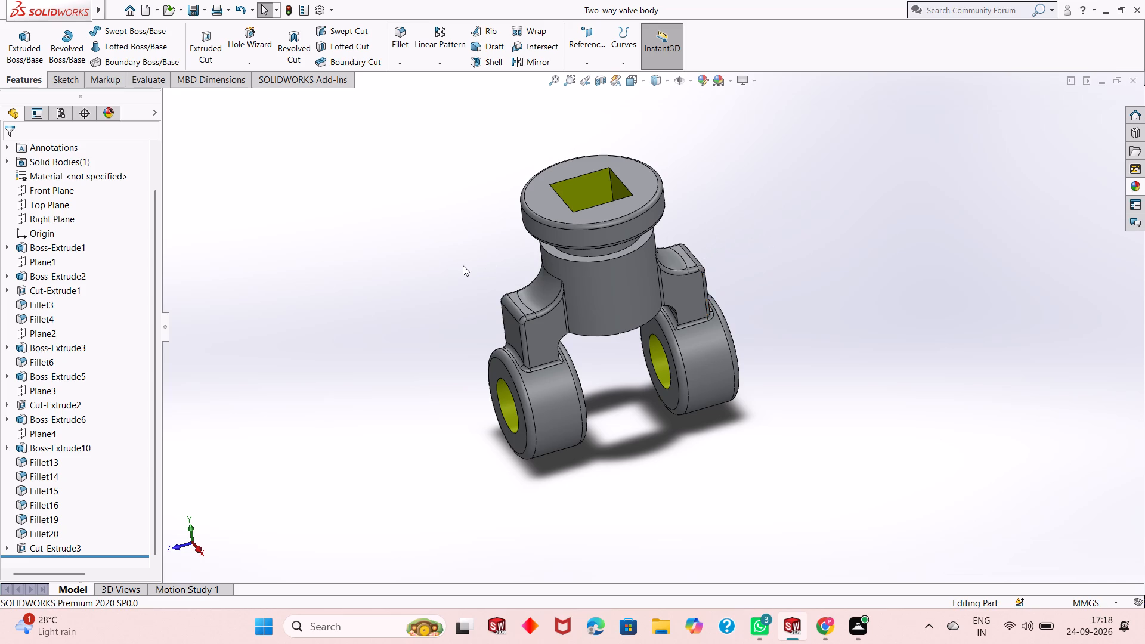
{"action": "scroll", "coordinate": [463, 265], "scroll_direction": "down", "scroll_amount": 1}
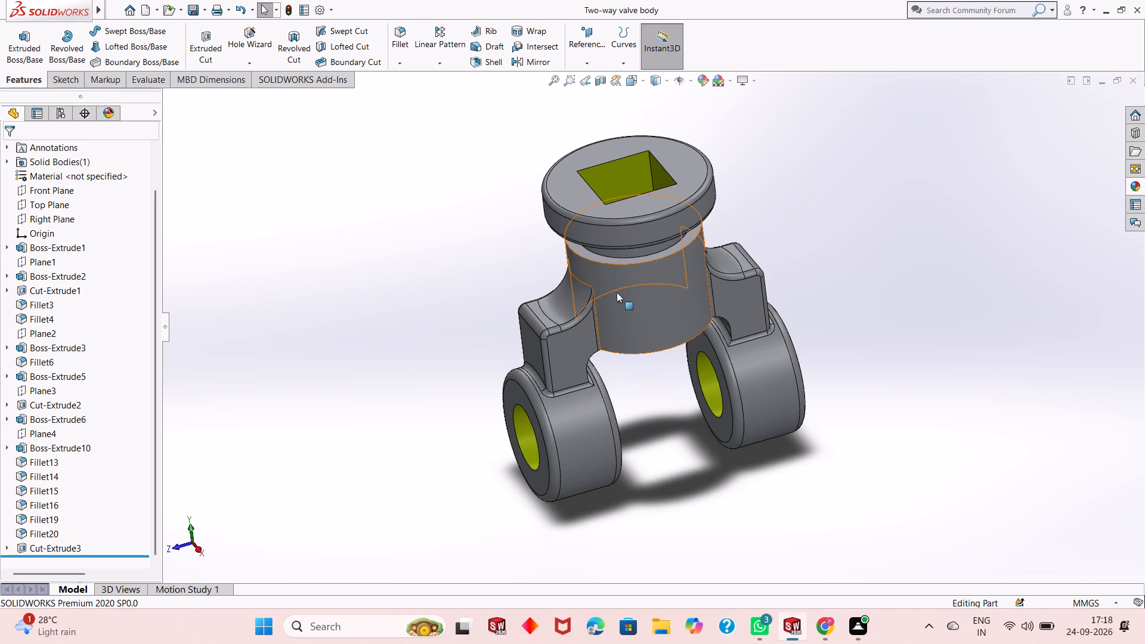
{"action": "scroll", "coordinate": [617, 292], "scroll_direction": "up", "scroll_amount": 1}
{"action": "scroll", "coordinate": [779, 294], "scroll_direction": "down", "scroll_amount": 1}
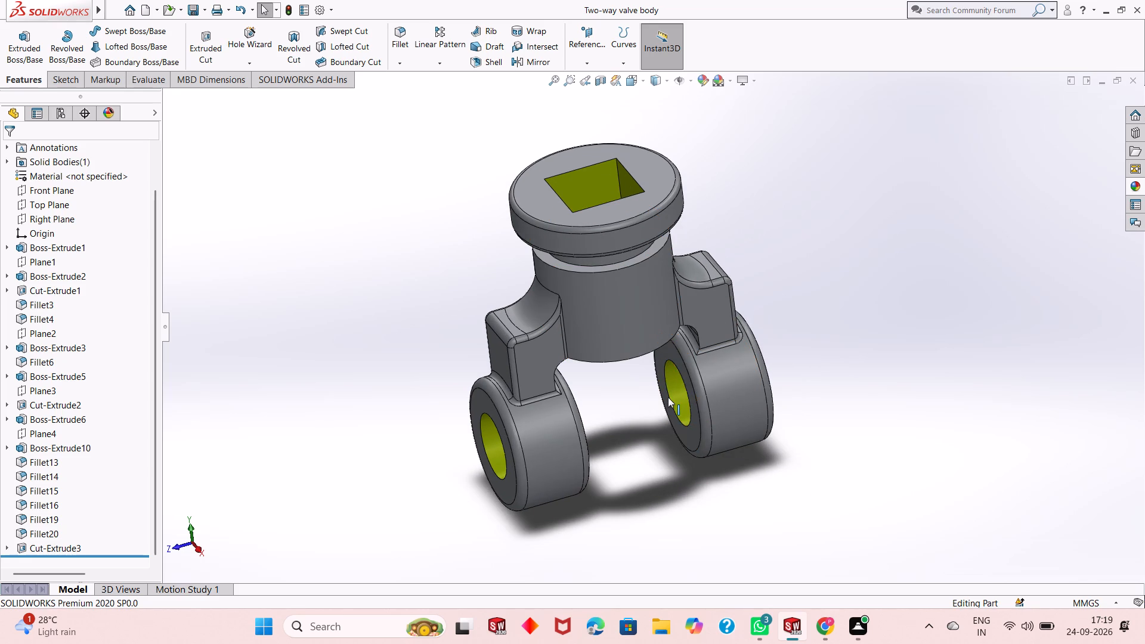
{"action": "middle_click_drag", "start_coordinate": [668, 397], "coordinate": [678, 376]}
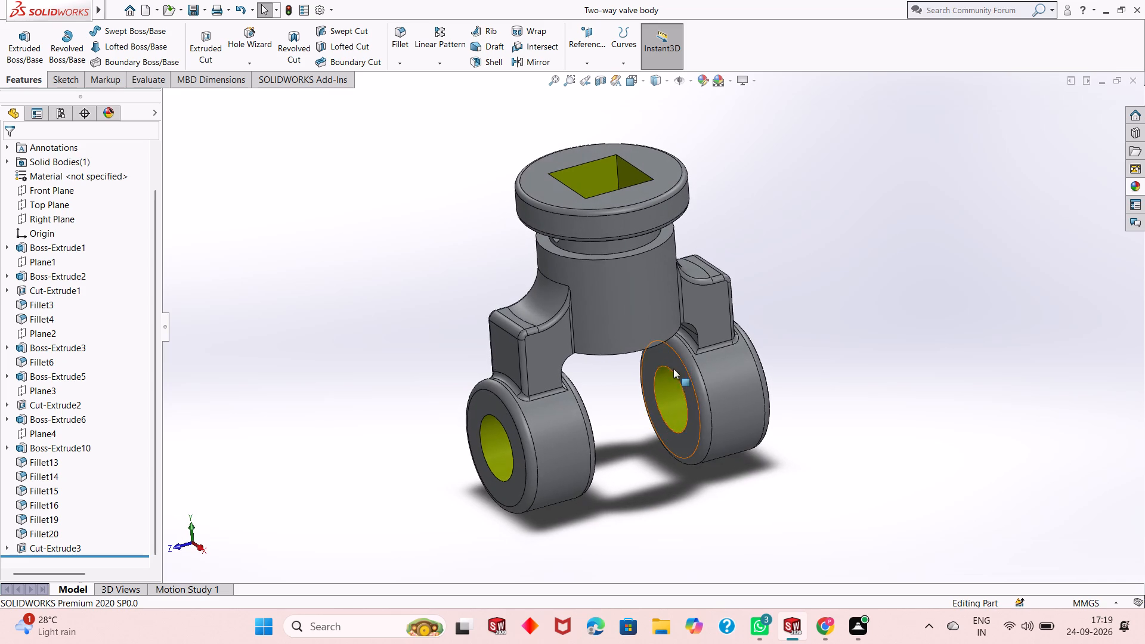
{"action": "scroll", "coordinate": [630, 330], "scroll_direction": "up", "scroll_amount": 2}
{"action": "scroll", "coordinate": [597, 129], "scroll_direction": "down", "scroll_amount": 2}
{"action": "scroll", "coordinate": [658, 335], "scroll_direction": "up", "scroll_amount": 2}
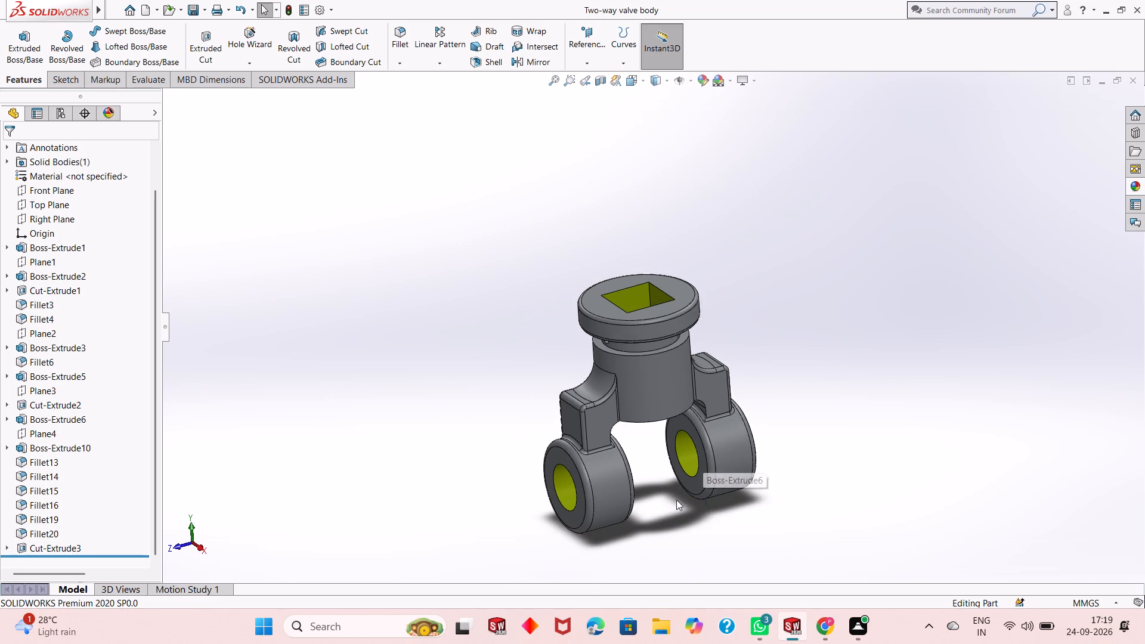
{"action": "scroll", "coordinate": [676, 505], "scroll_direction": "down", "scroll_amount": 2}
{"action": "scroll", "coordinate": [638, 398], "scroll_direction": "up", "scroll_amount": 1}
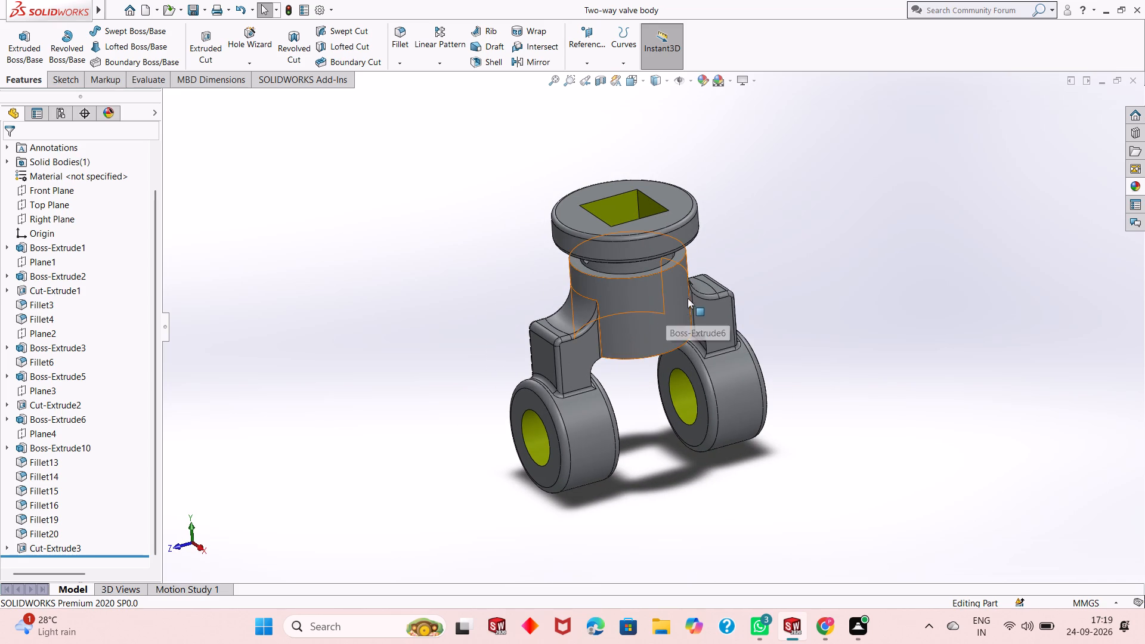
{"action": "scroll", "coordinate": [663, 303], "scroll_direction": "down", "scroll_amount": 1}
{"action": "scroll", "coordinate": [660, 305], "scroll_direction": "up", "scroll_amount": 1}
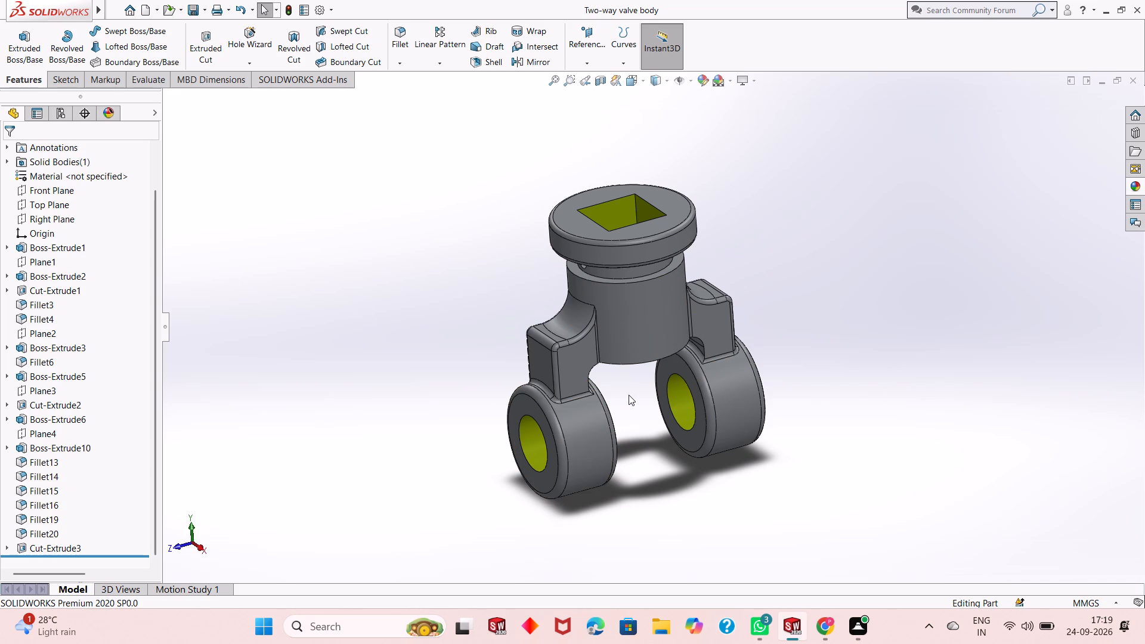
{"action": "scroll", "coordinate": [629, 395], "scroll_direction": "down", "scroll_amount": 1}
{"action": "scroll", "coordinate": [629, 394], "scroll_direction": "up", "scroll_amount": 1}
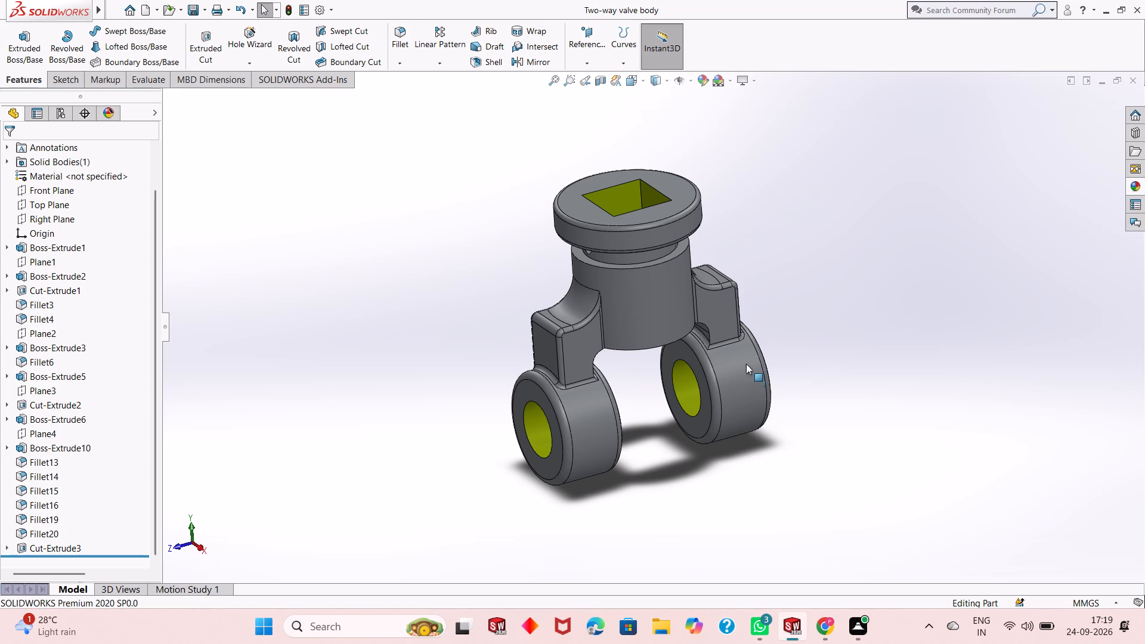